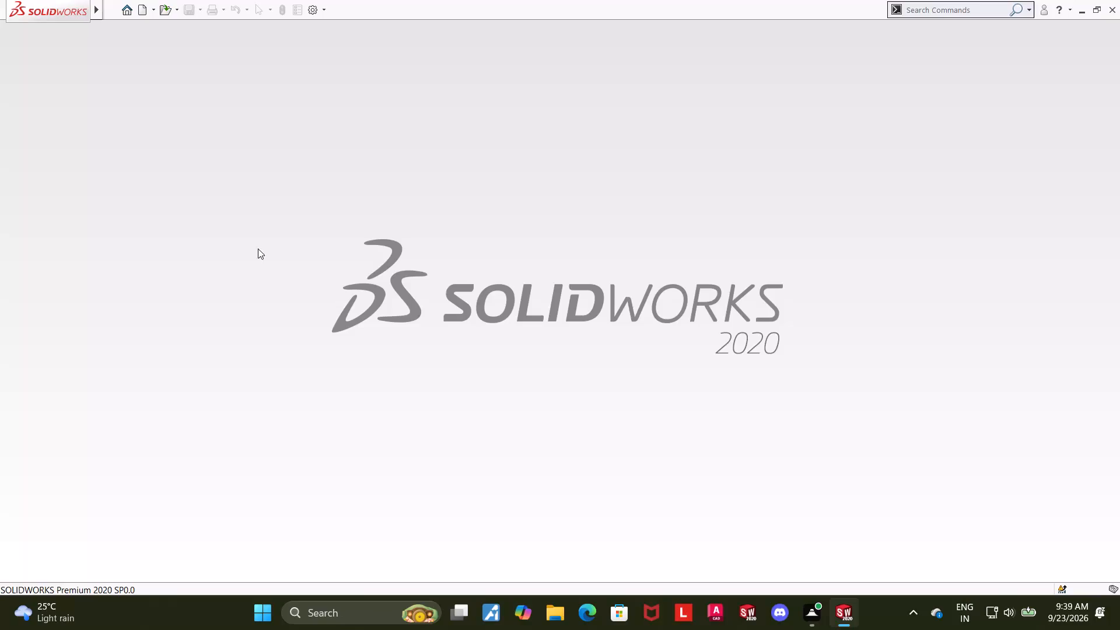
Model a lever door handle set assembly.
Create a new part document.
left_click(129, 185)
left_click(137, 10)
double_click(269, 291)
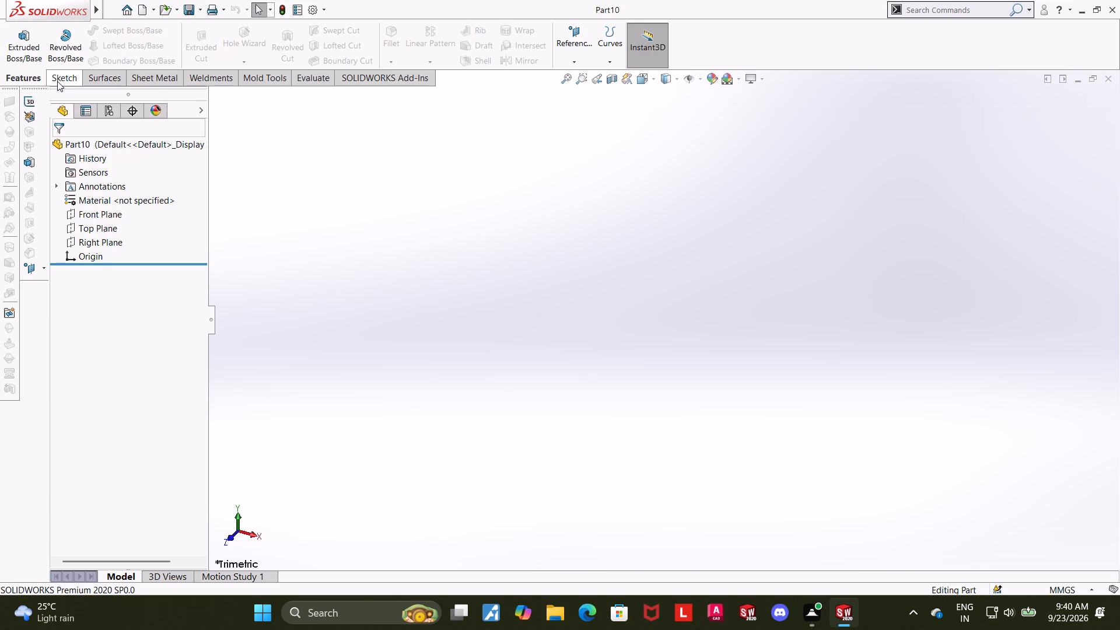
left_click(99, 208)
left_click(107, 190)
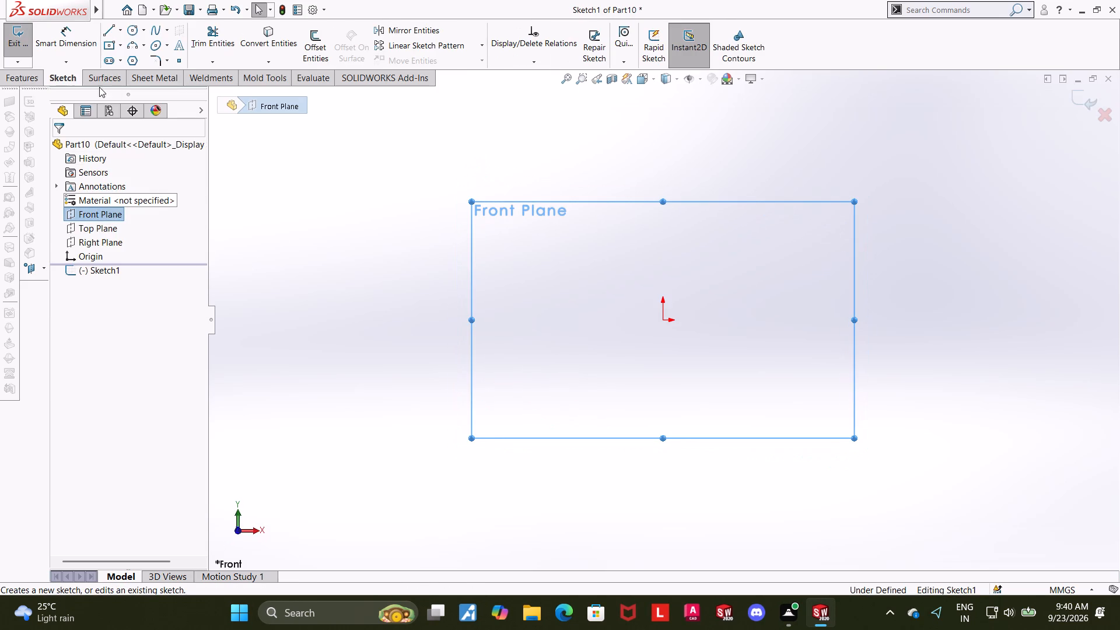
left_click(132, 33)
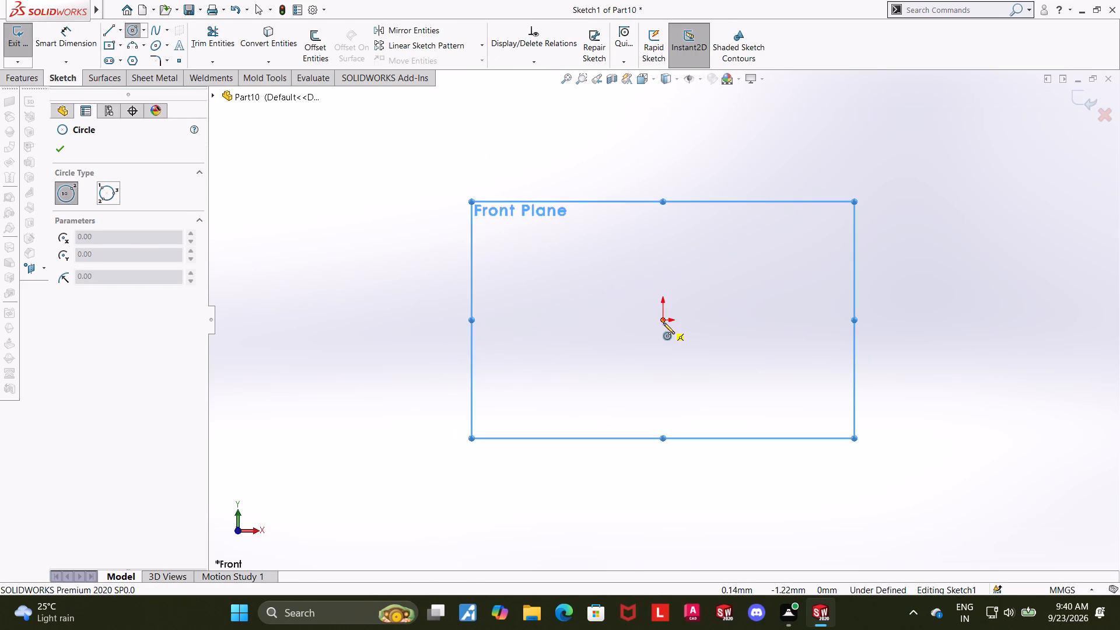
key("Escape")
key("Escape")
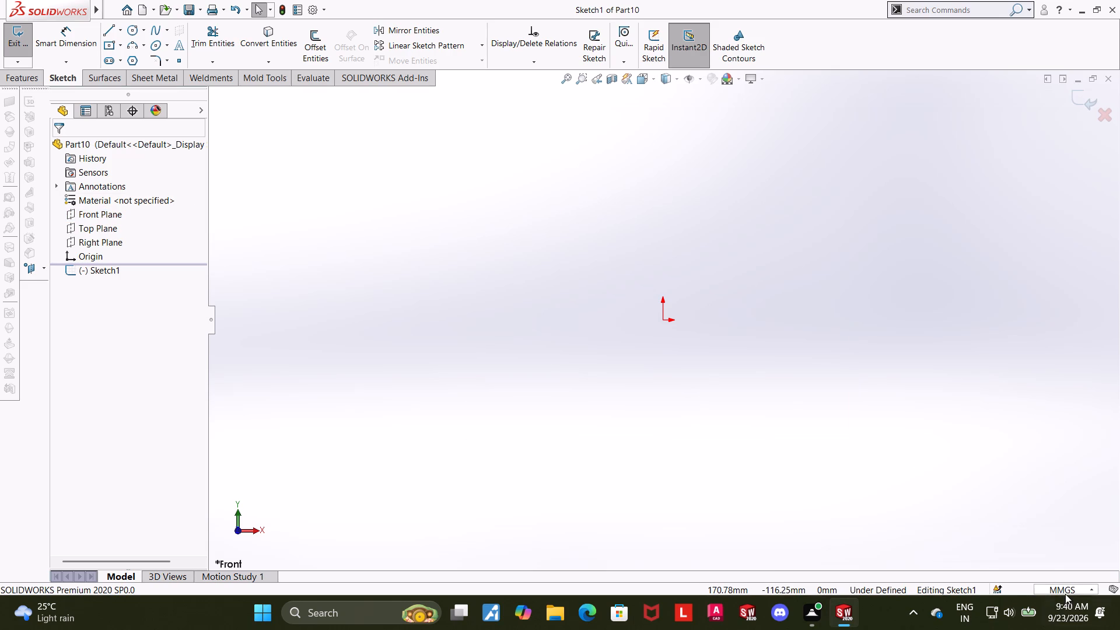
Set the document's unit system to IPS (inch, pound, second).
left_click(1065, 590)
left_click(1042, 557)
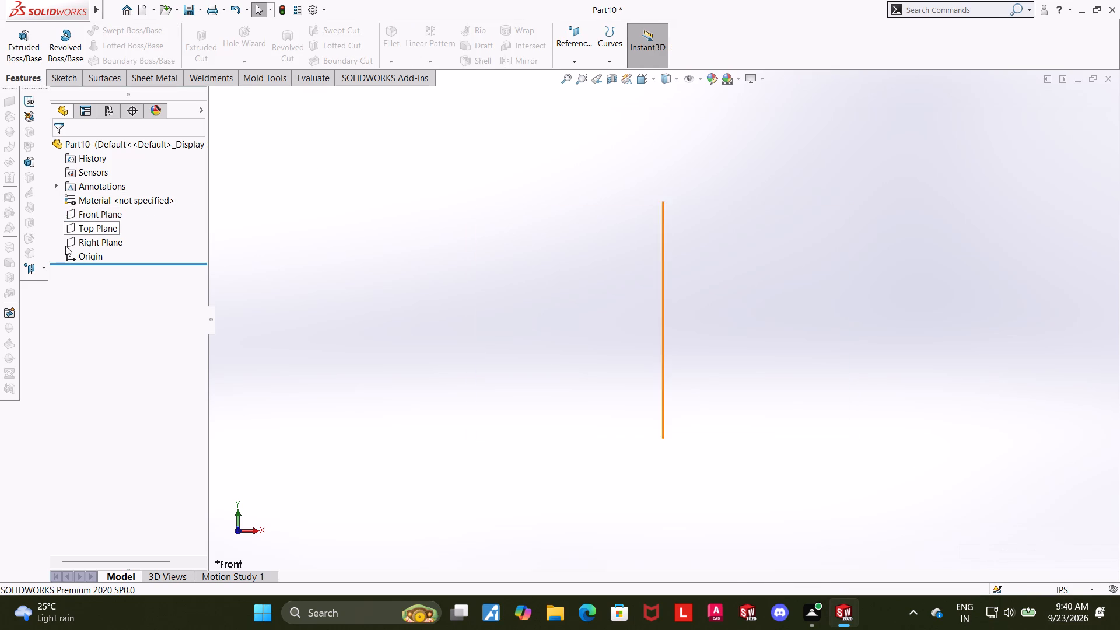
On the Front Plane, sketch a circle about 7.68 in in diameter centred on the origin.
left_click(86, 216)
left_click(97, 197)
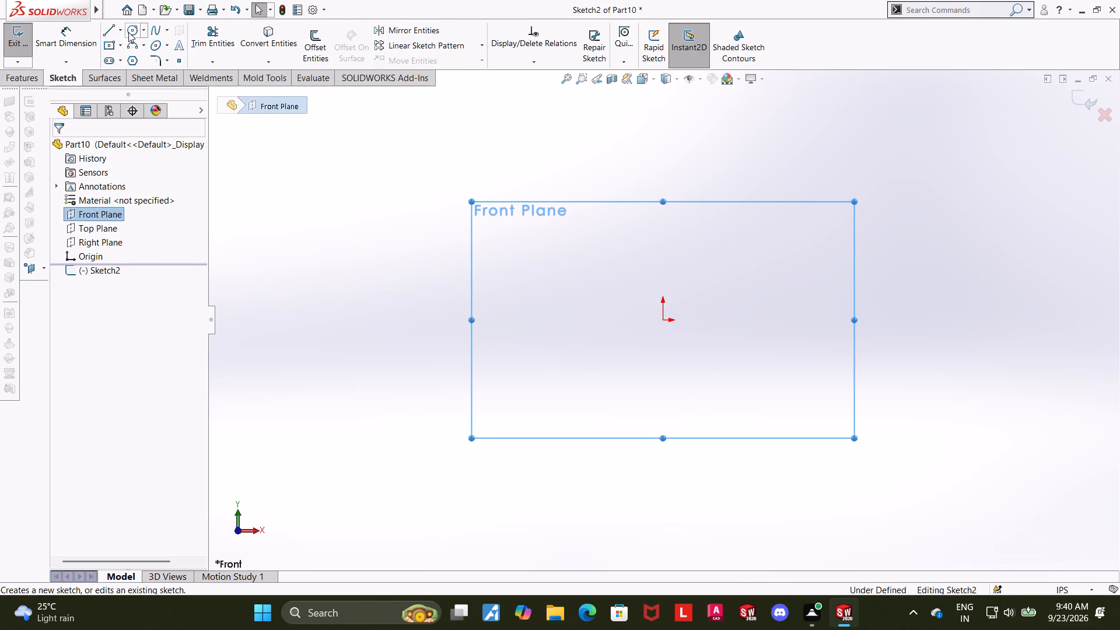
left_click(128, 32)
left_click(663, 319)
left_click(816, 177)
key("Escape")
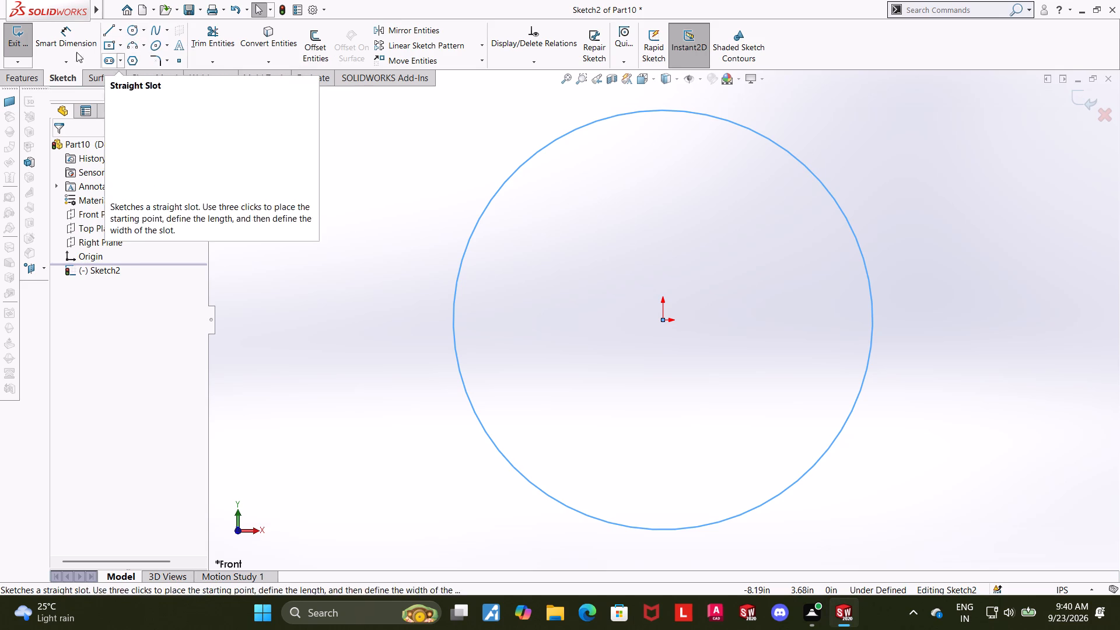
Dimension the circle's diameter as 2.25 in and exit the sketch.
left_click(51, 28)
left_click(522, 163)
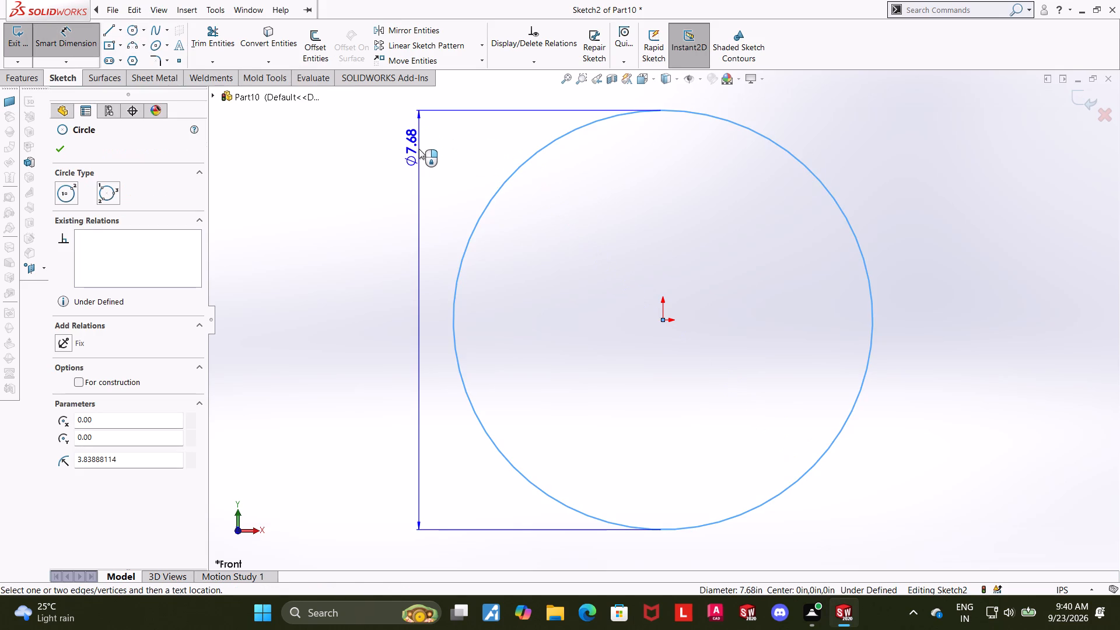
left_click(419, 149)
type("2.25")
key("Return")
key("Escape")
key("Escape")
scroll(1060, 170, "up", 3)
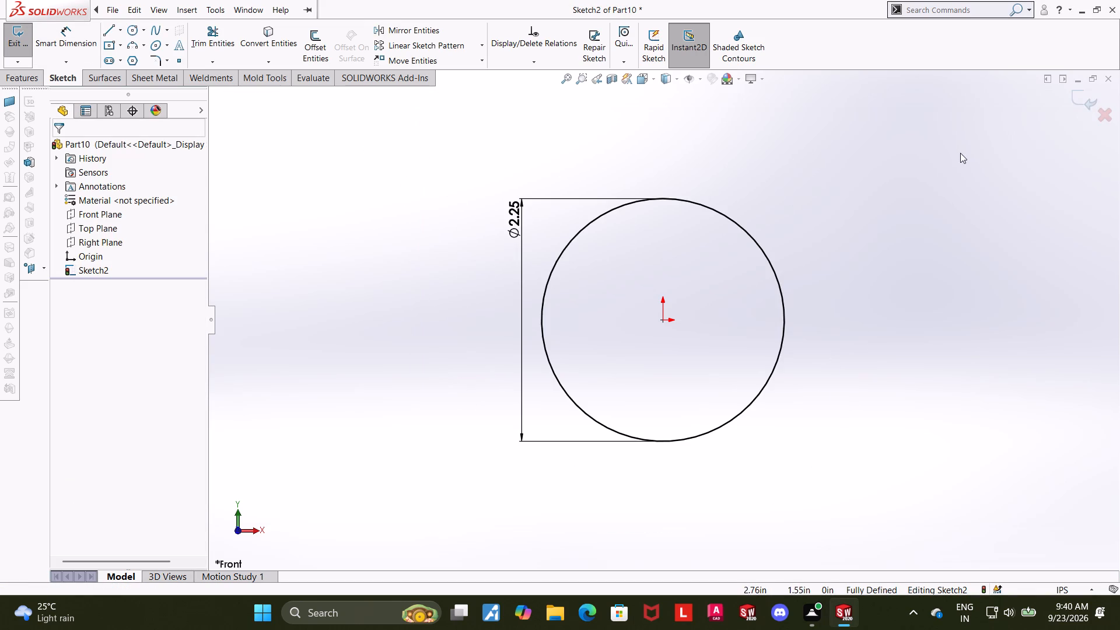
middle_click_drag(954, 160, 926, 181)
left_click(1074, 103)
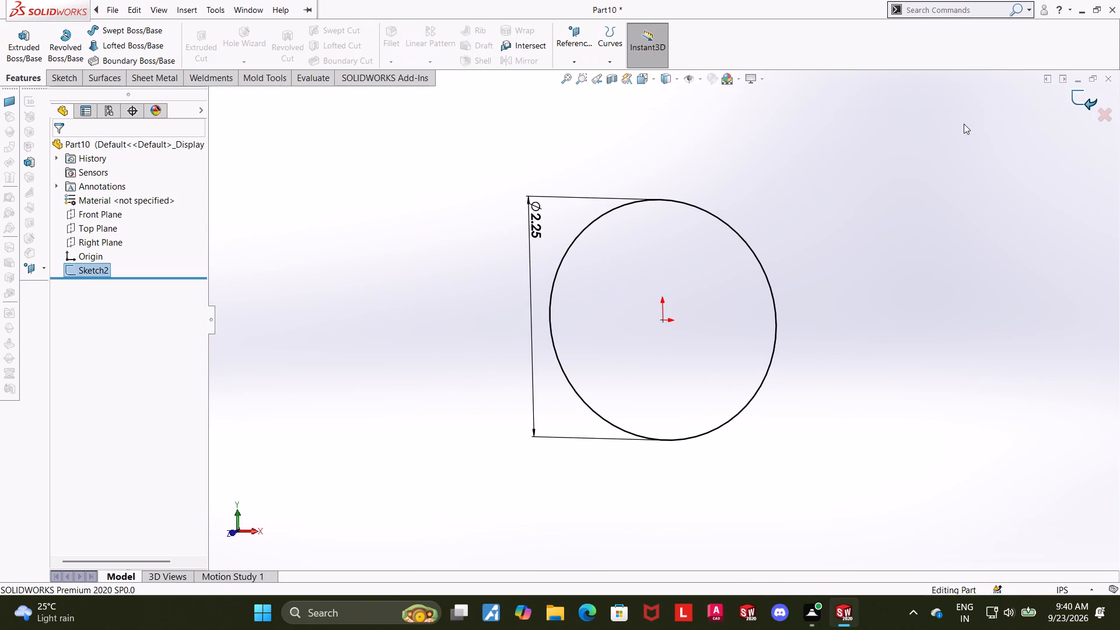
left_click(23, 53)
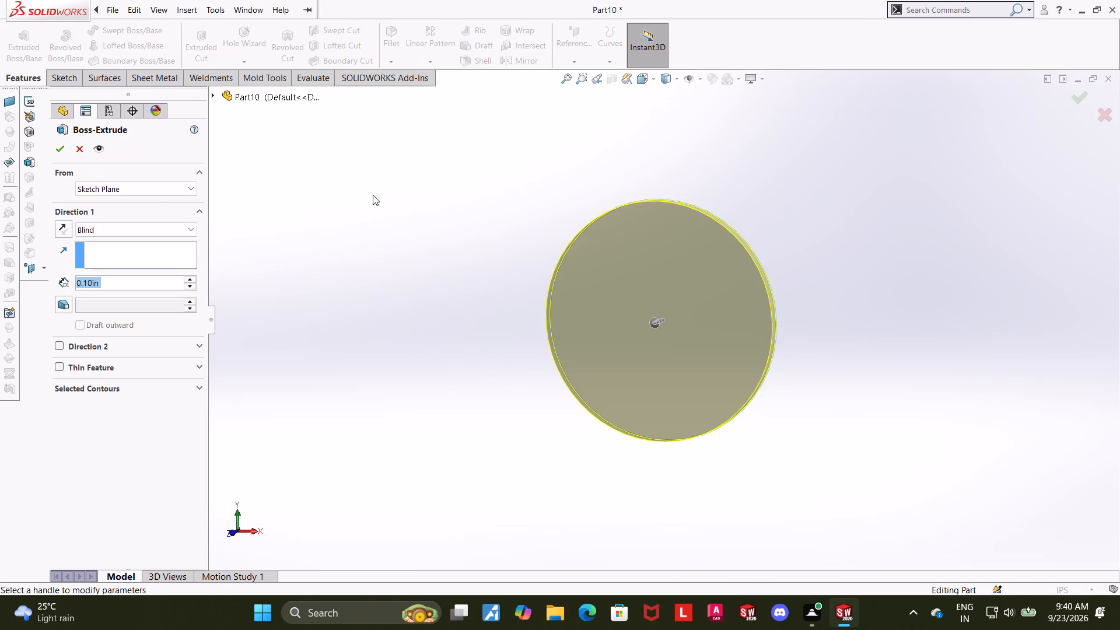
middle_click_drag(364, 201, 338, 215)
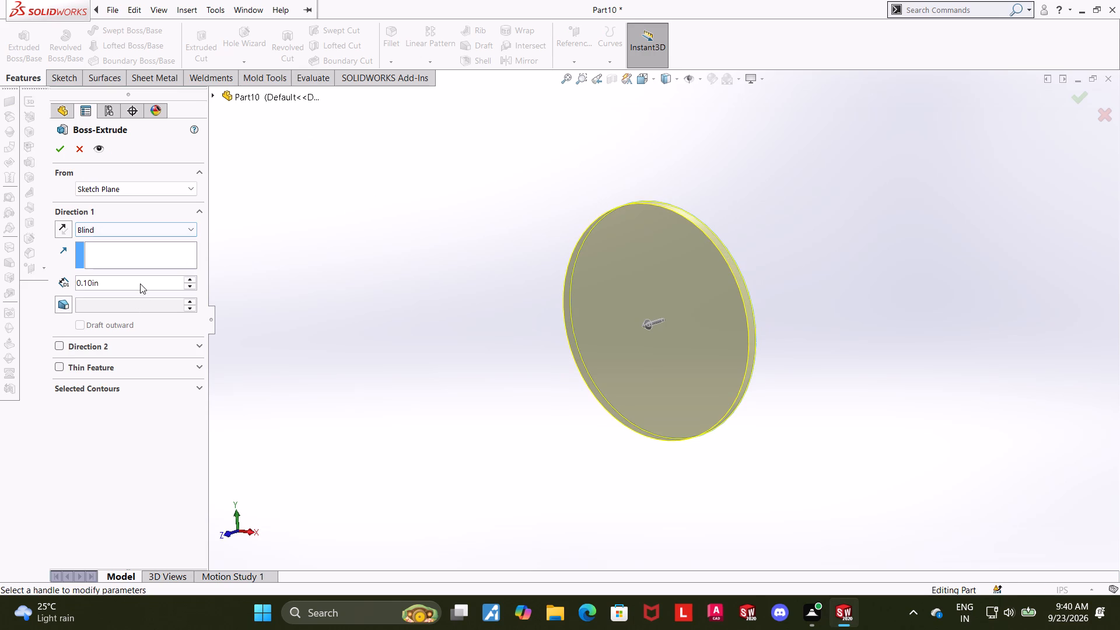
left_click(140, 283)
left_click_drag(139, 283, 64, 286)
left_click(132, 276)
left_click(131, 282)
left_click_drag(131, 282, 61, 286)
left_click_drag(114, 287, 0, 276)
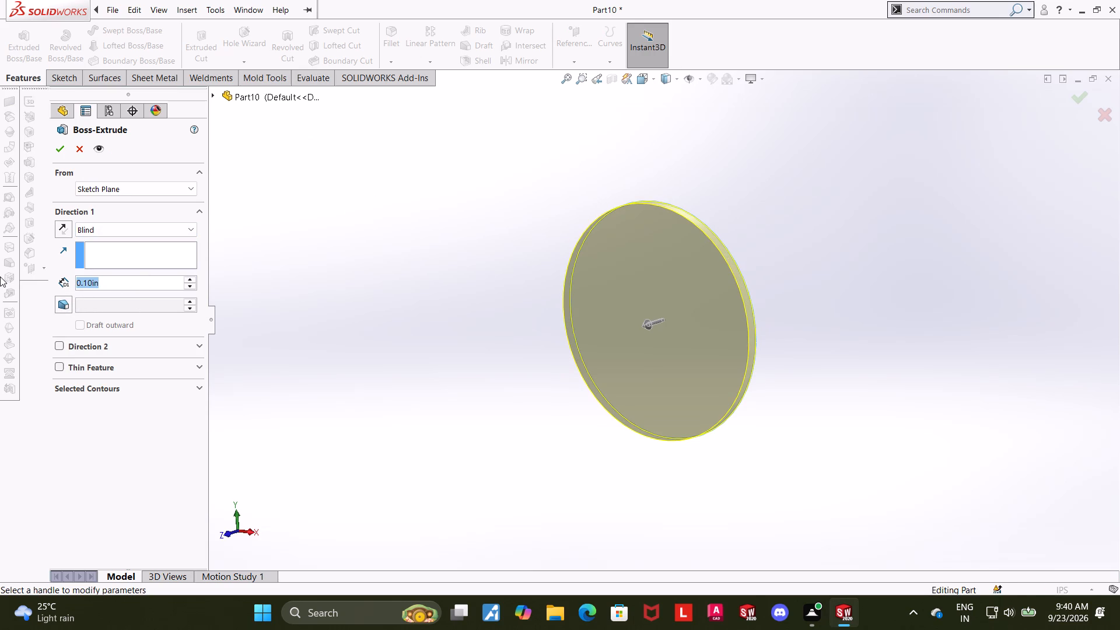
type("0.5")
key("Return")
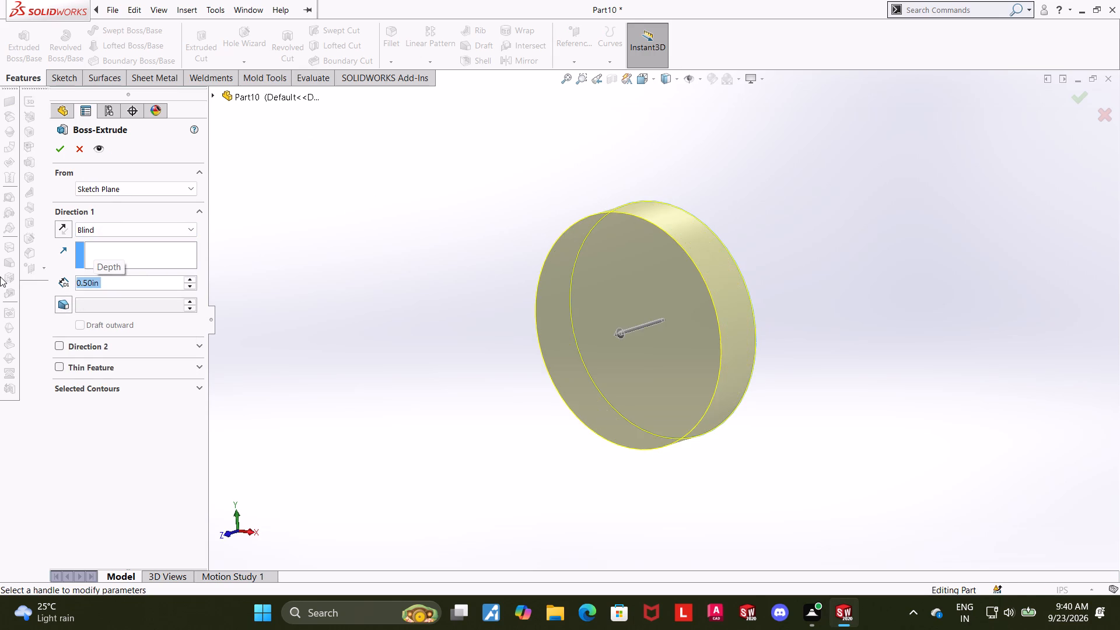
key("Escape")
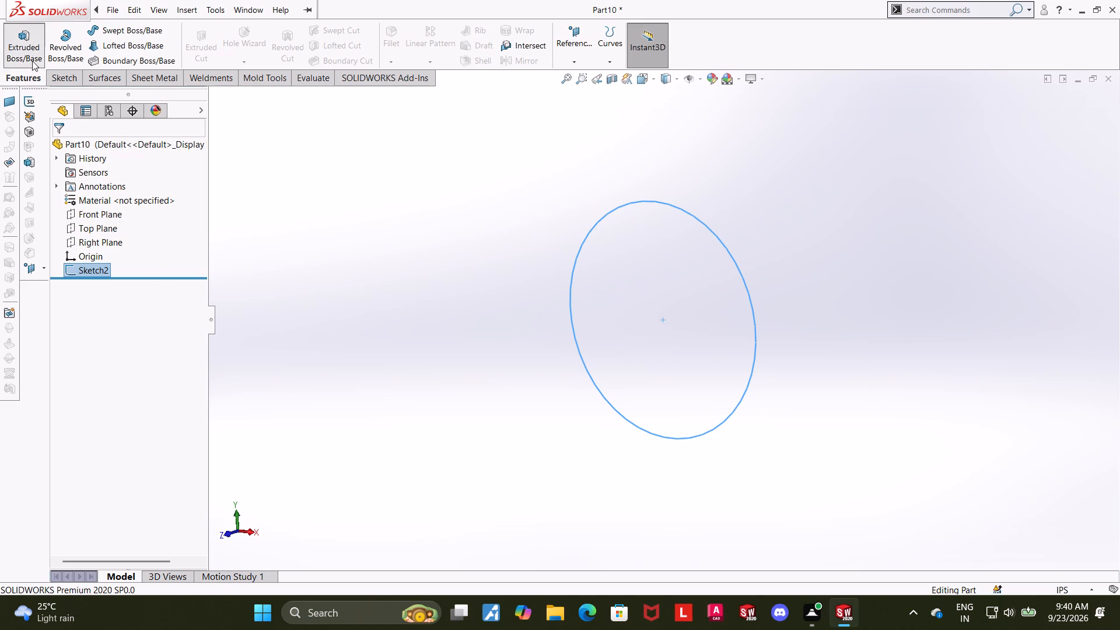
Extrude the circle as a solid boss with a Blind depth of 0.5 in.
left_click(32, 61)
type("0.5")
key("Return")
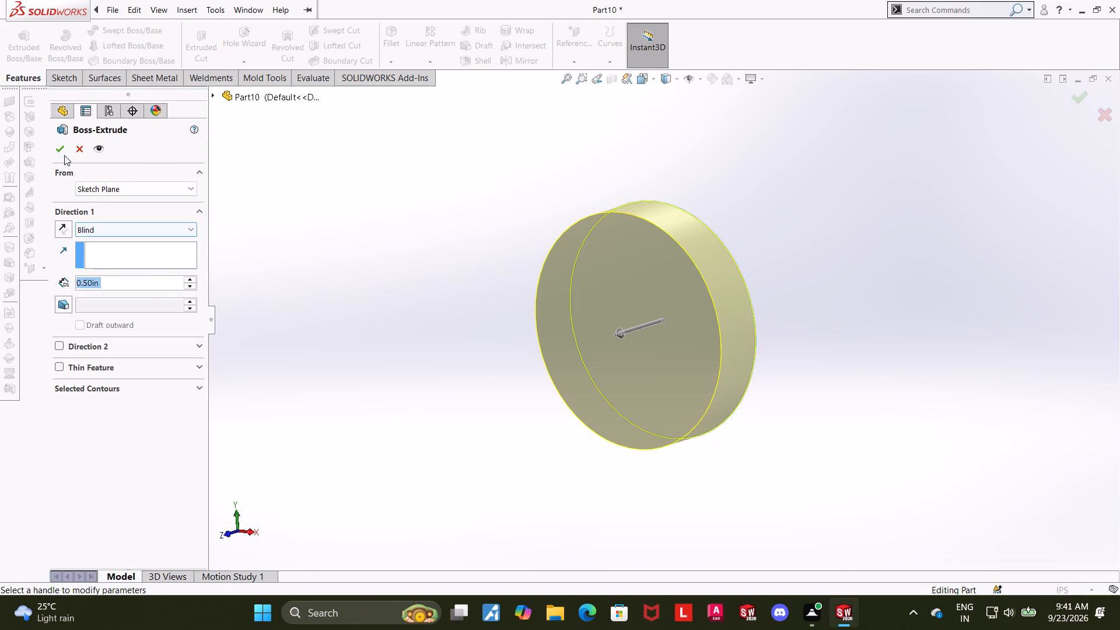
left_click(118, 230)
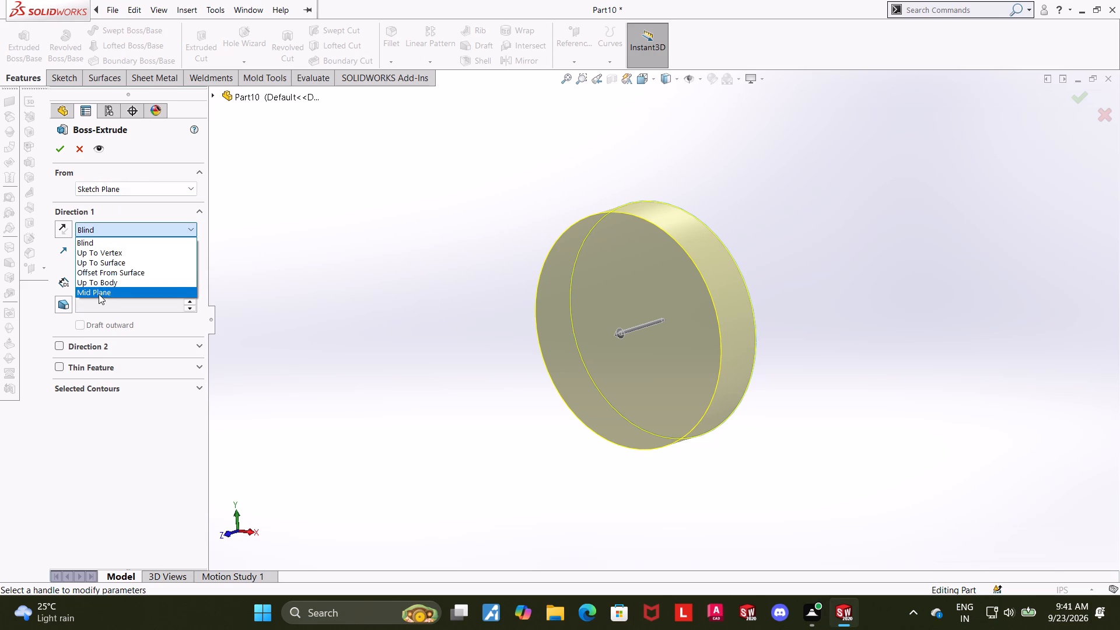
left_click(99, 295)
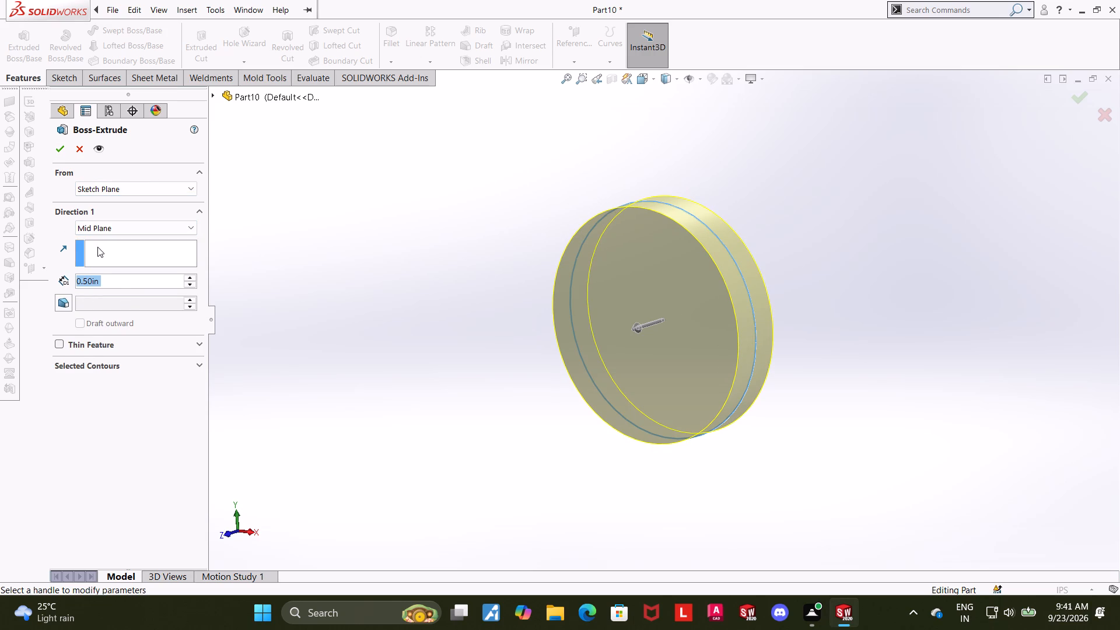
left_click(103, 227)
left_click(101, 238)
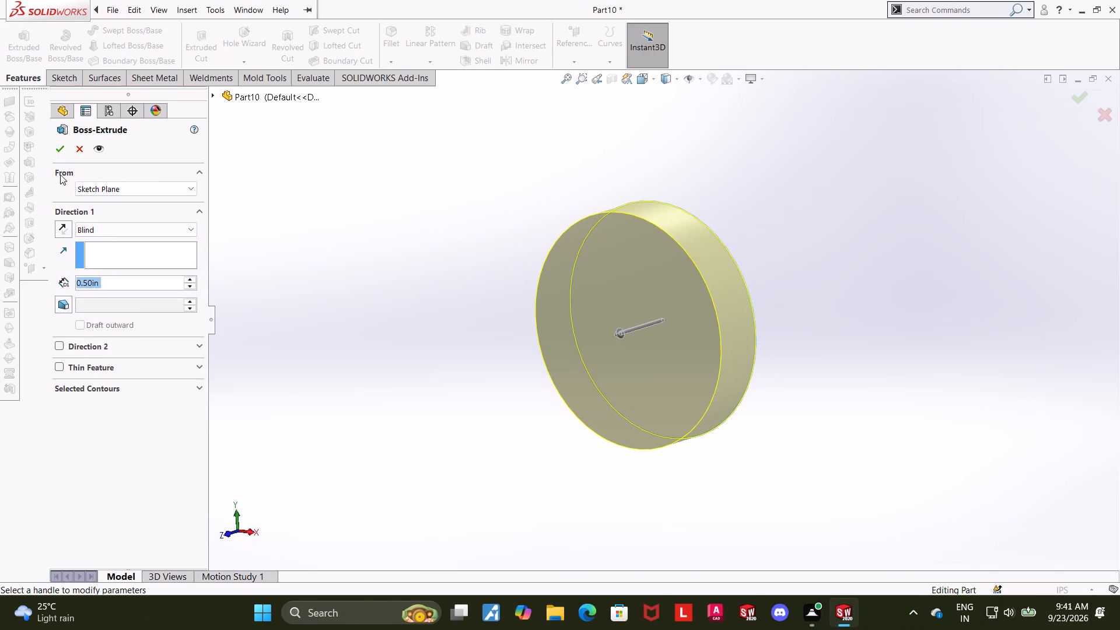
left_click(55, 153)
left_click(359, 253)
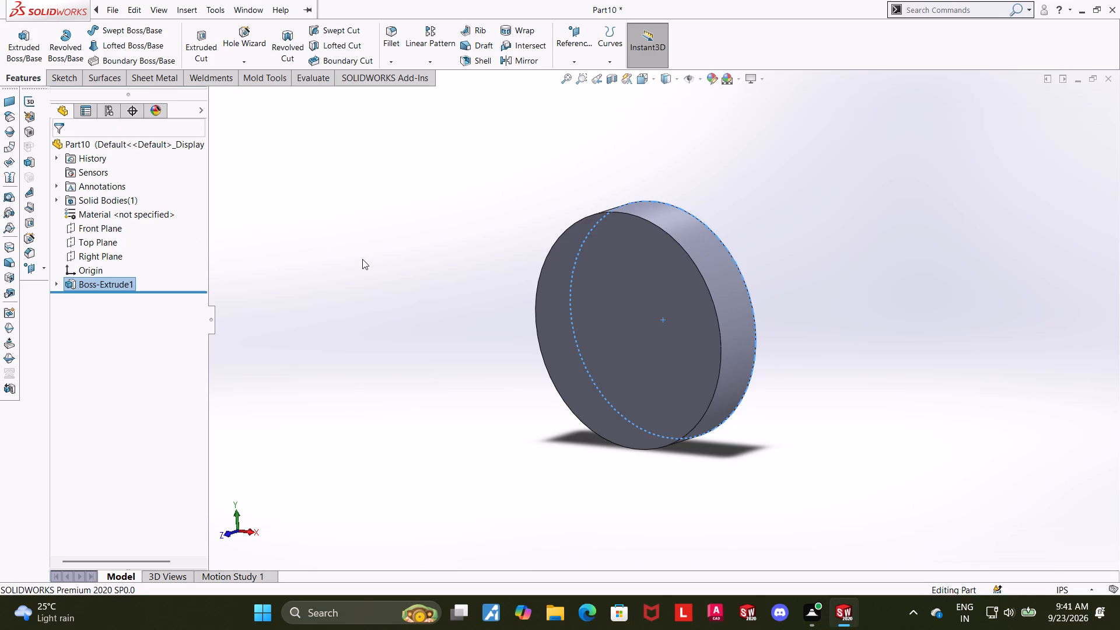
On the disc's front face, sketch a circle about 2 in in diameter centred on the origin.
left_click(626, 299)
left_click(677, 270)
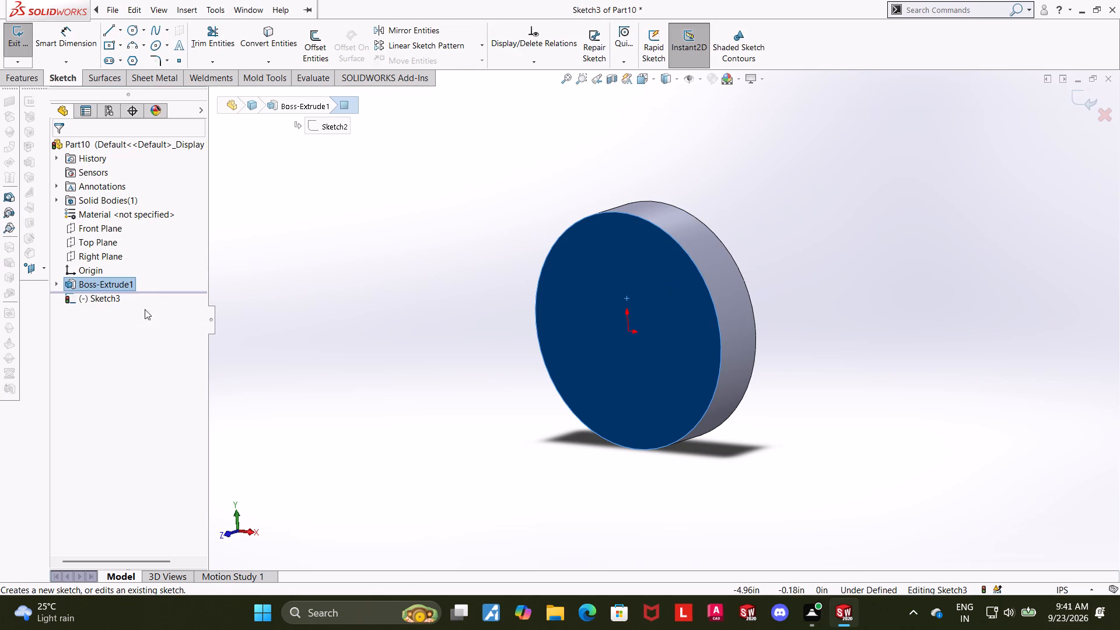
left_click(108, 299)
left_click(138, 288)
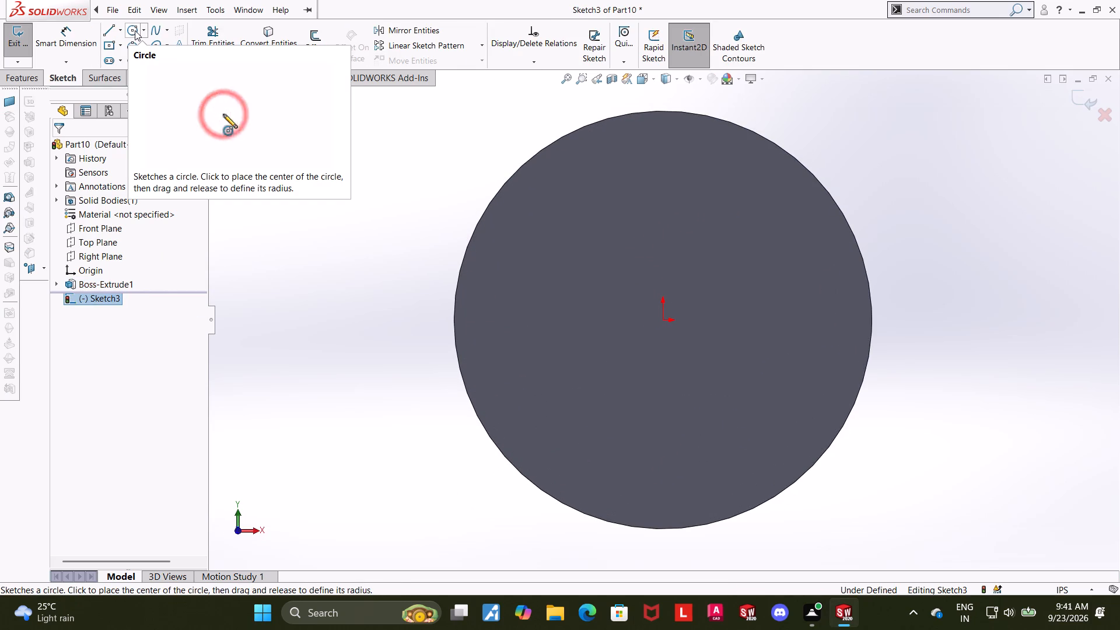
left_click(135, 30)
left_click(665, 321)
left_click(754, 157)
key("Escape")
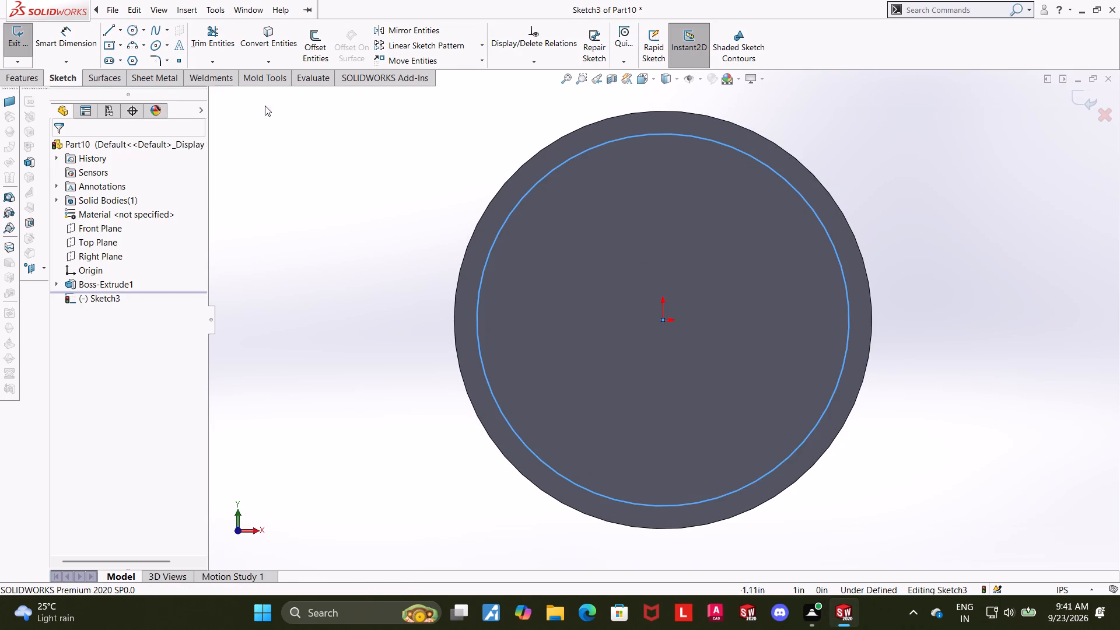
Dimension the radial gap between the new circle and the disc's outer edge, accepting the value as drawn.
left_click(69, 38)
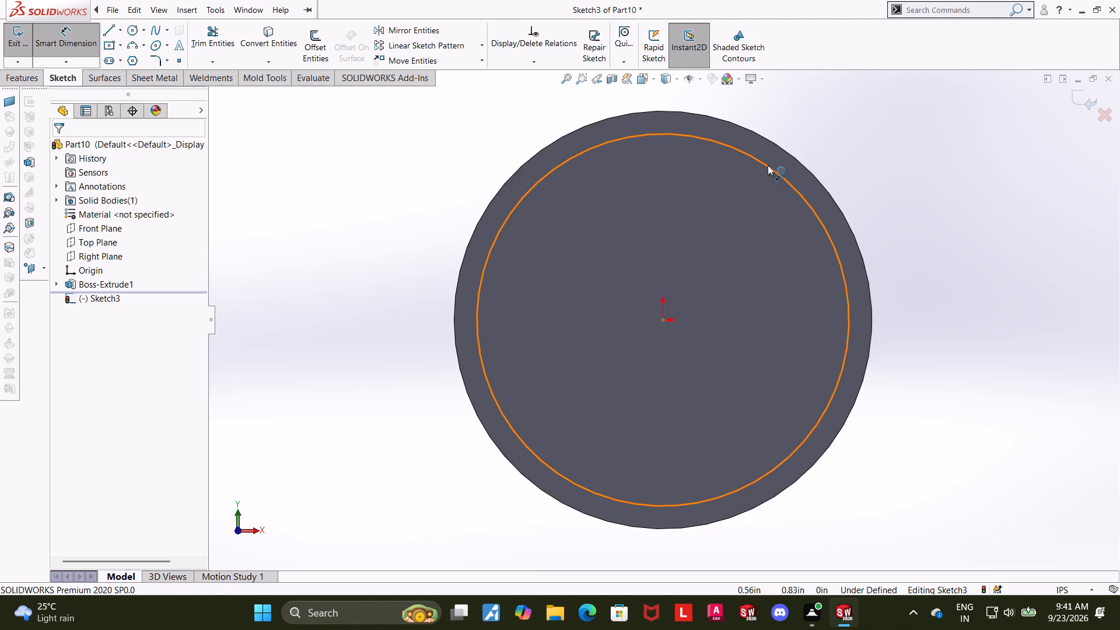
left_click(768, 165)
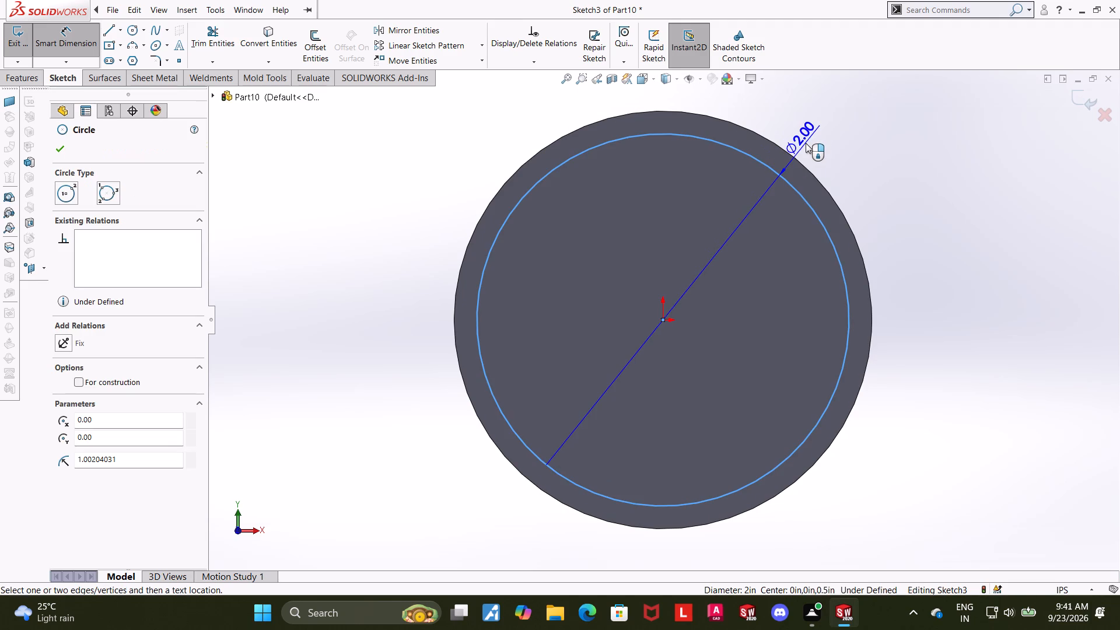
key("Escape")
left_click(785, 180)
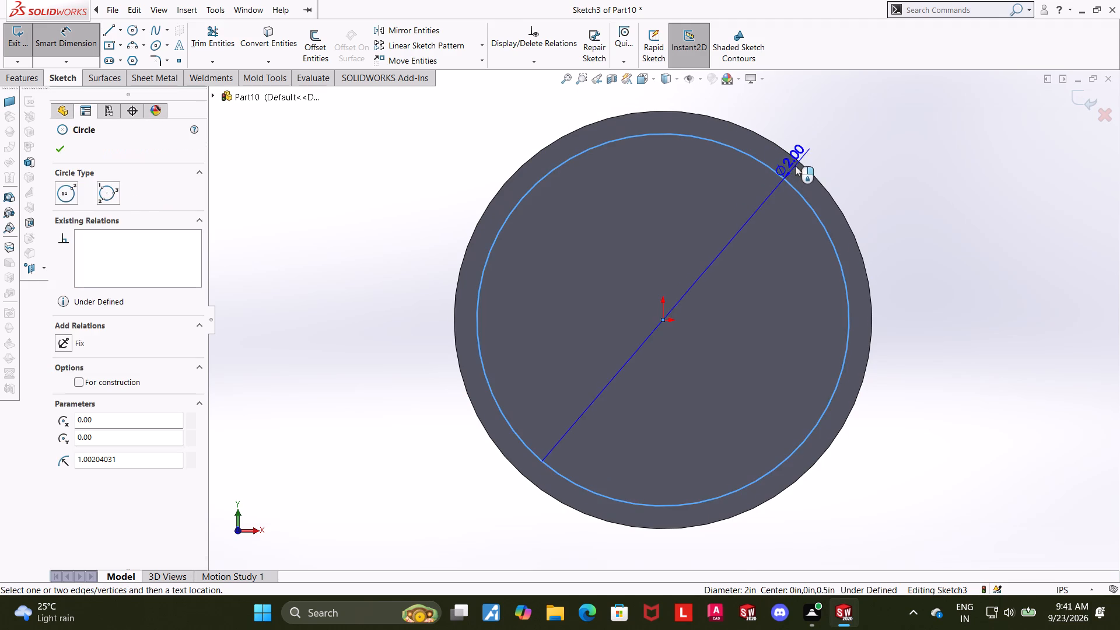
left_click(797, 162, "ctrl")
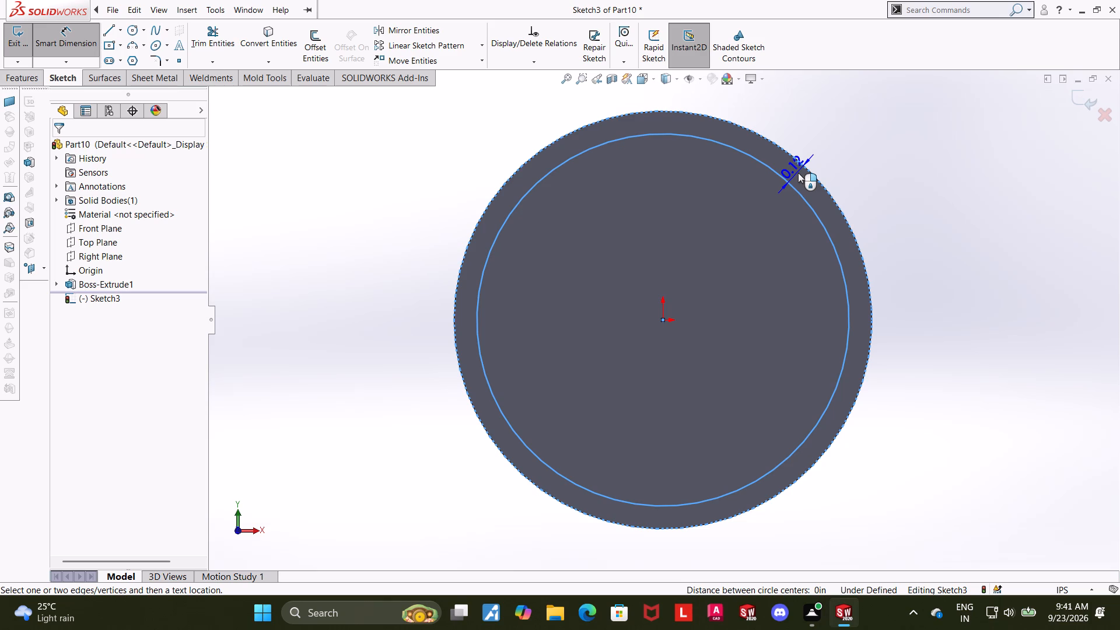
left_click(798, 173)
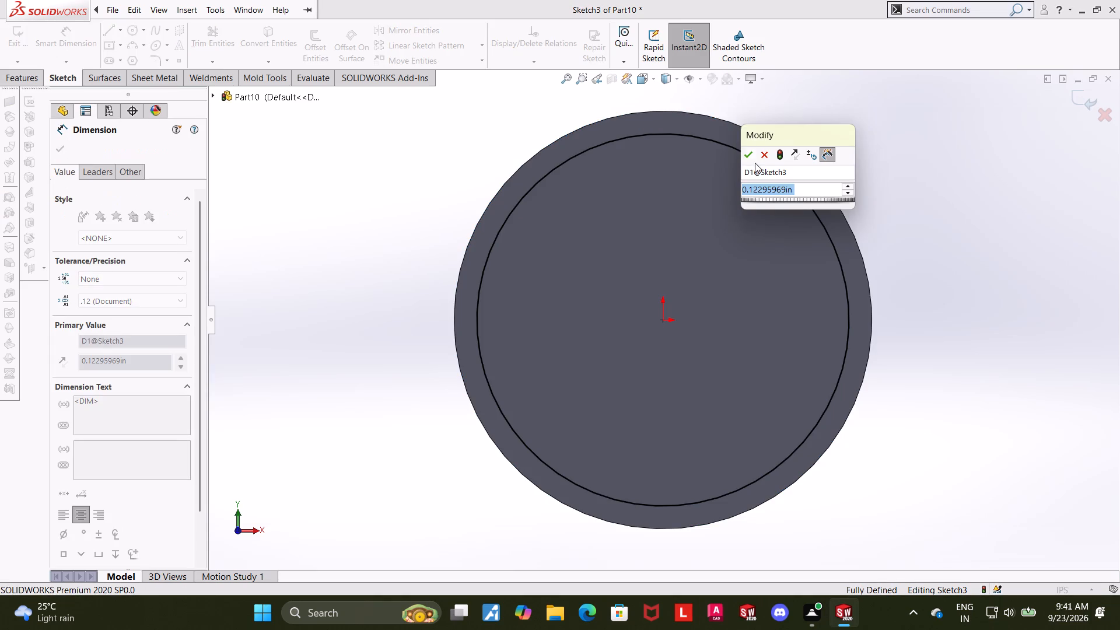
left_click(751, 154)
left_click(913, 206)
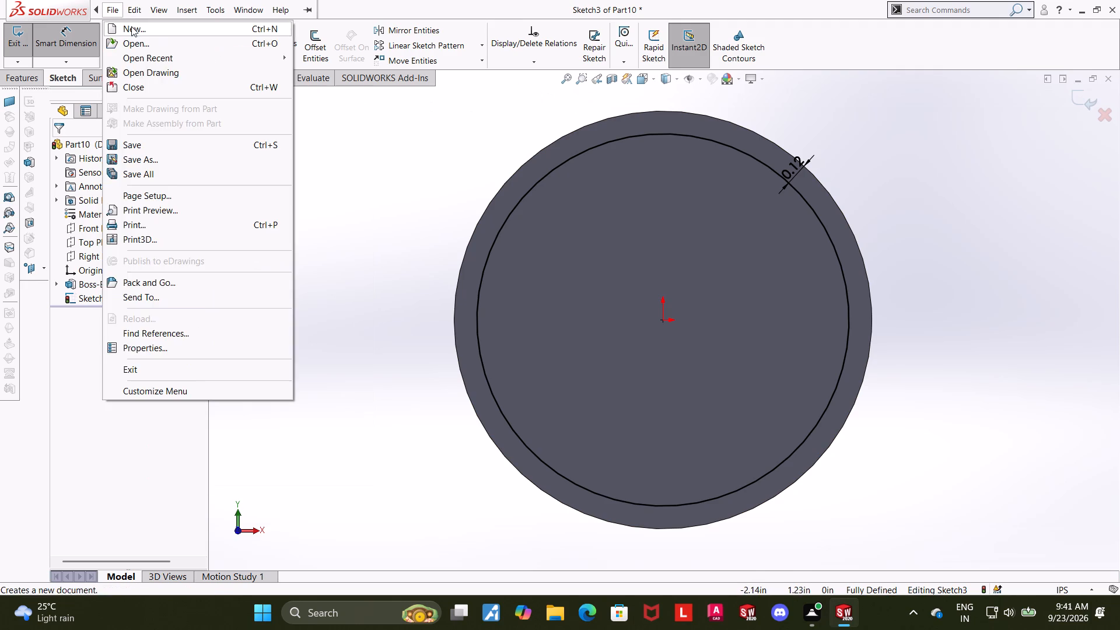
Draw a horizontal centerline about 3.1 in long through the origin, extending past both sides of the disc.
left_click(376, 117)
left_click(118, 34)
left_click(124, 58)
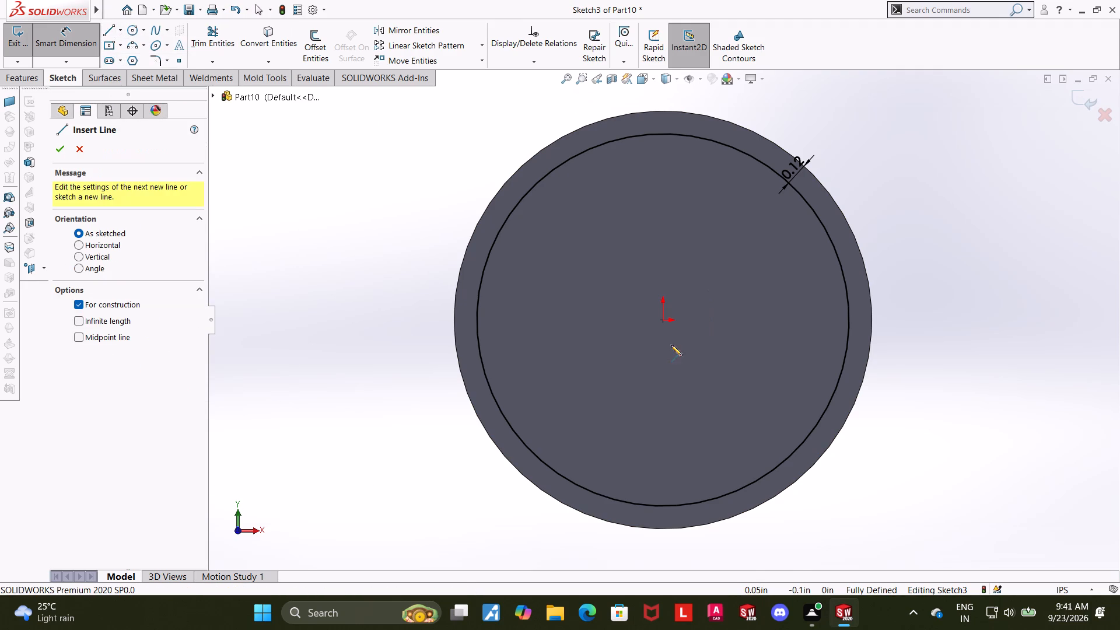
left_click(394, 317)
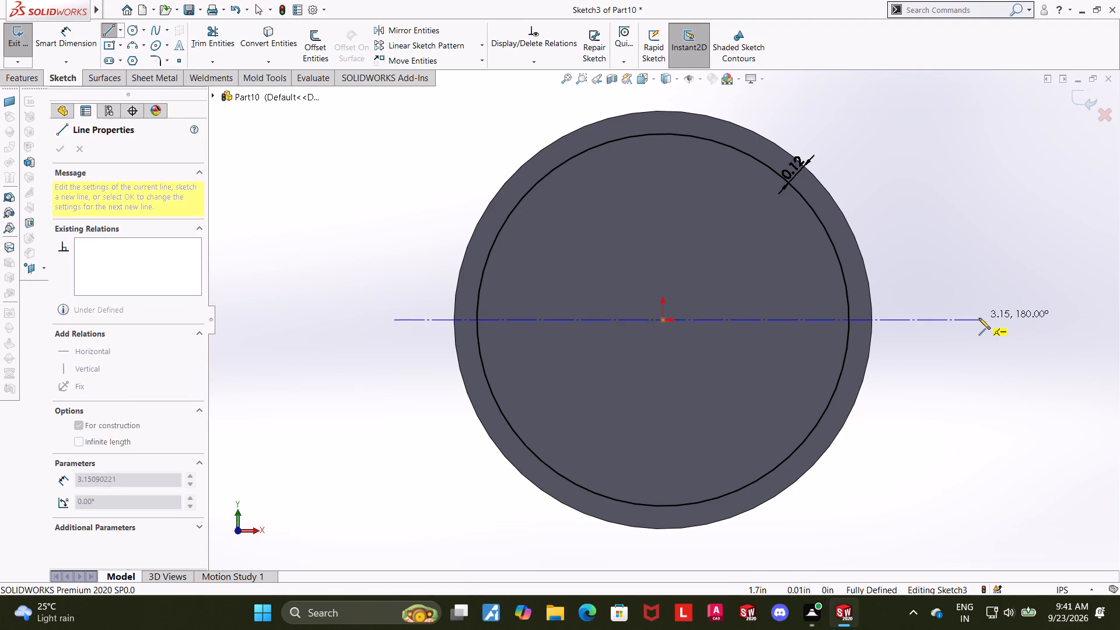
left_click(974, 320)
key("Escape")
key("Escape")
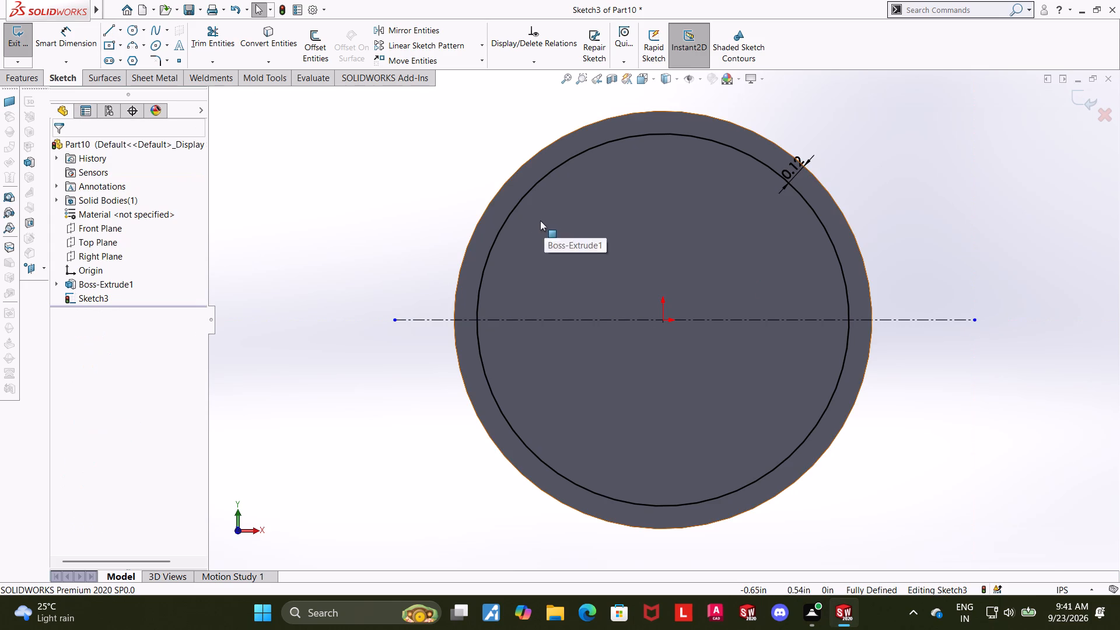
Sketch a circle about 0.19 in in diameter centred on the horizontal centerline, just inside the 2 in circle's left side.
left_click(128, 34)
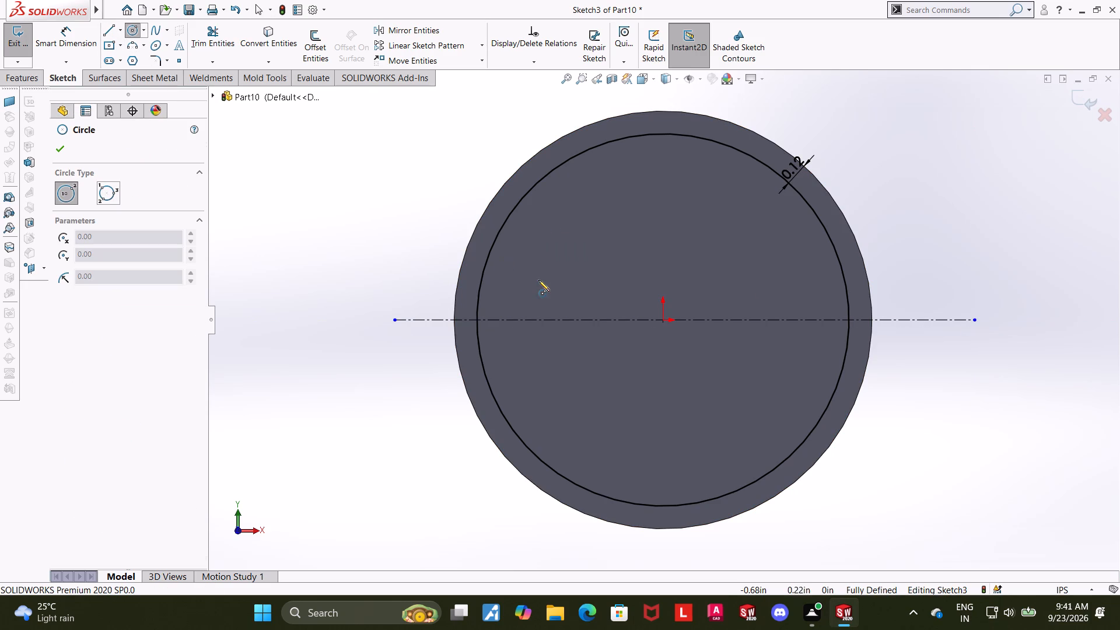
left_click(508, 320)
left_click(519, 306)
key("Escape")
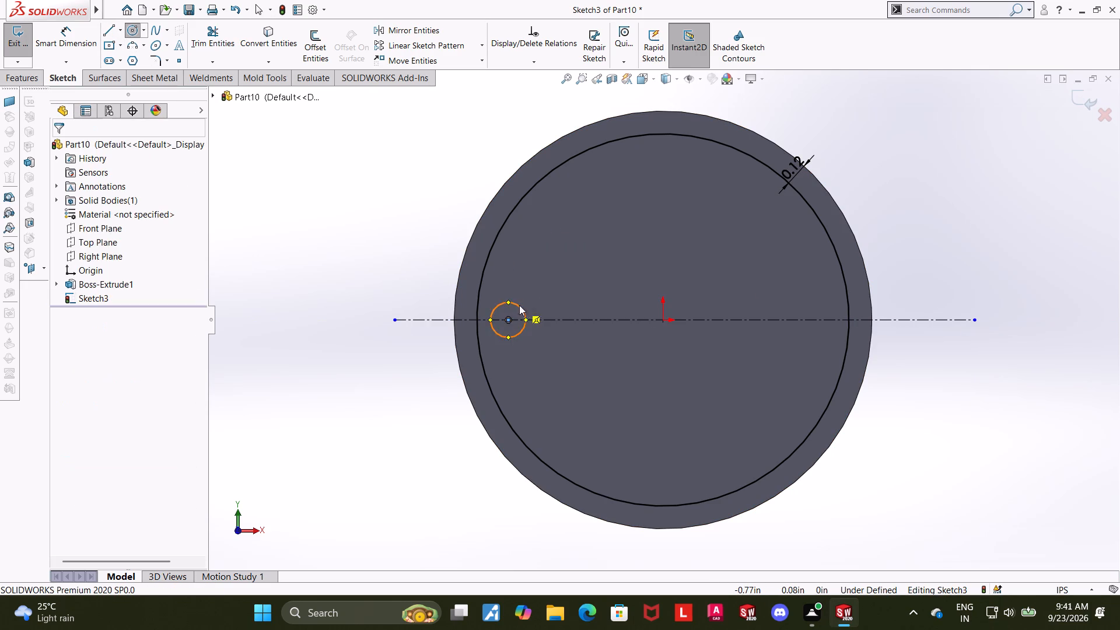
key("Escape")
Draw a short horizontal line from the small circle's top point outward, ending just past the 2 in circle.
left_click(113, 29)
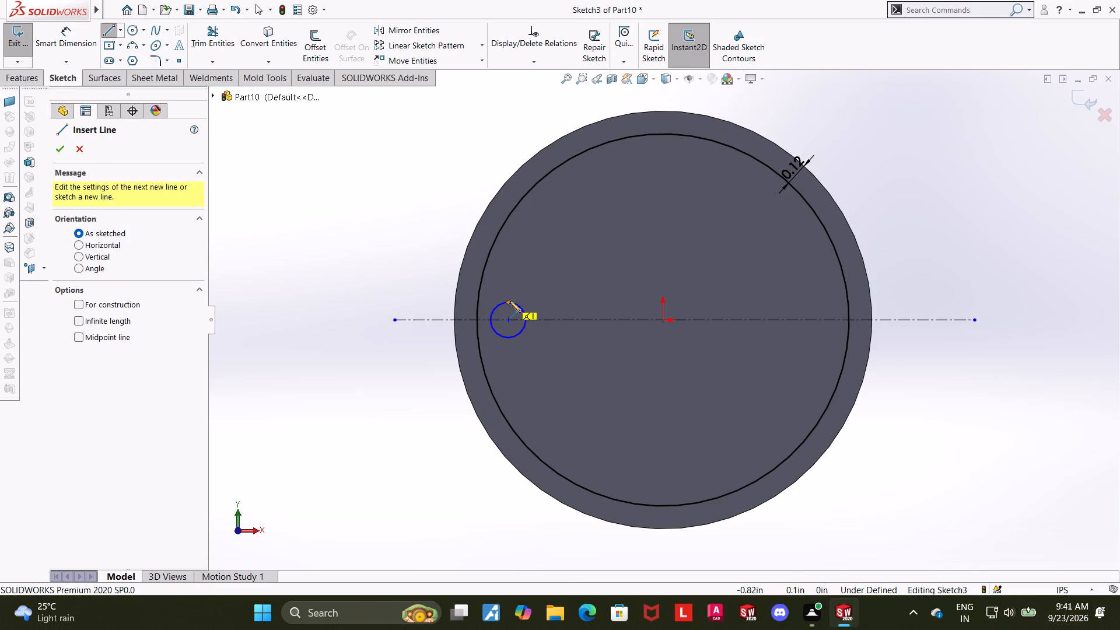
left_click(510, 301)
left_click(474, 301)
key("Escape")
key("Escape")
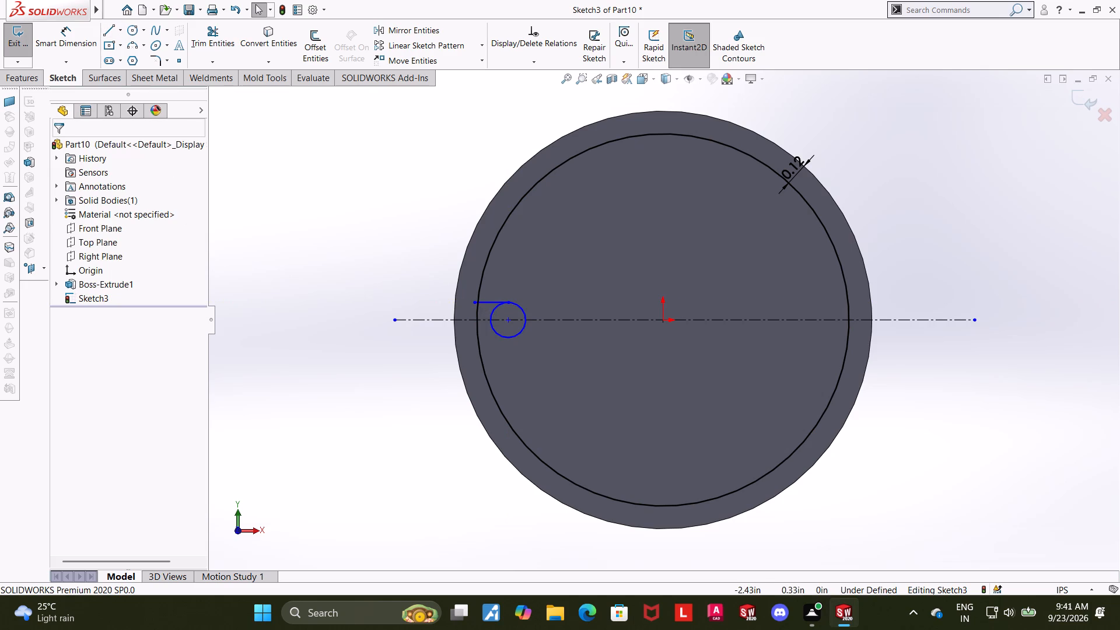
Make the short line's outer endpoint coincident with the 2 in circle.
left_click(481, 289)
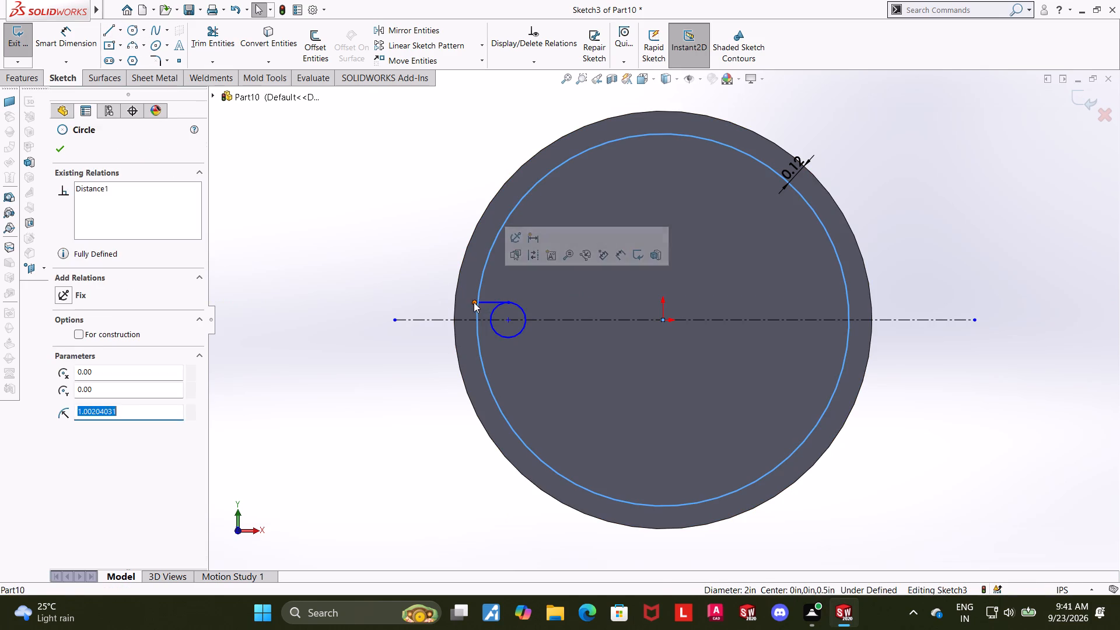
left_click(474, 302, "ctrl")
left_click(66, 369)
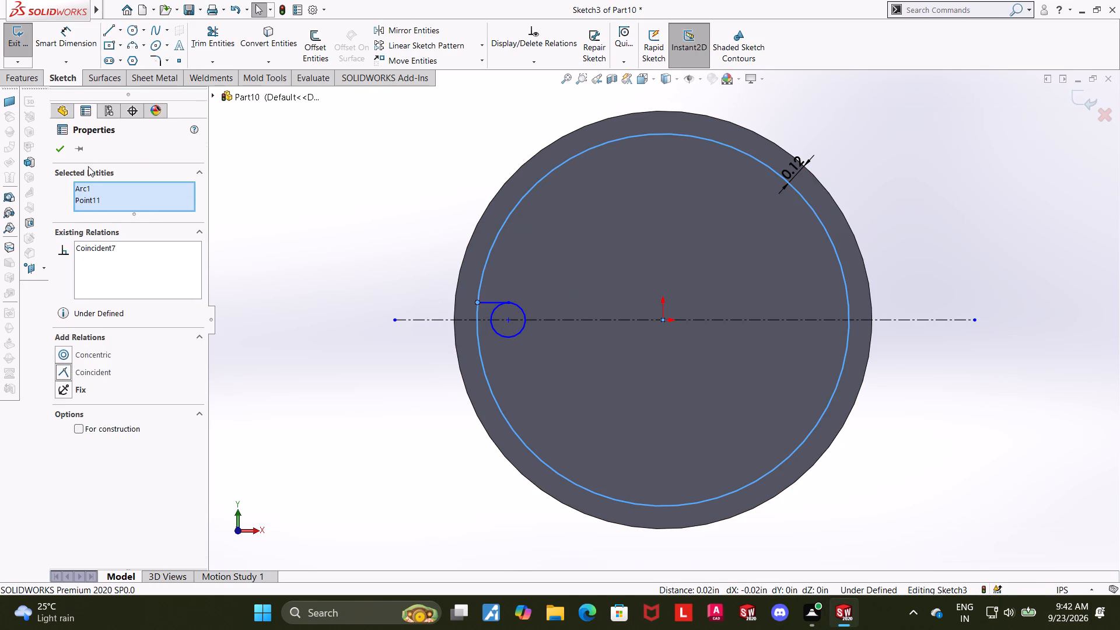
left_click(65, 147)
left_click(372, 295)
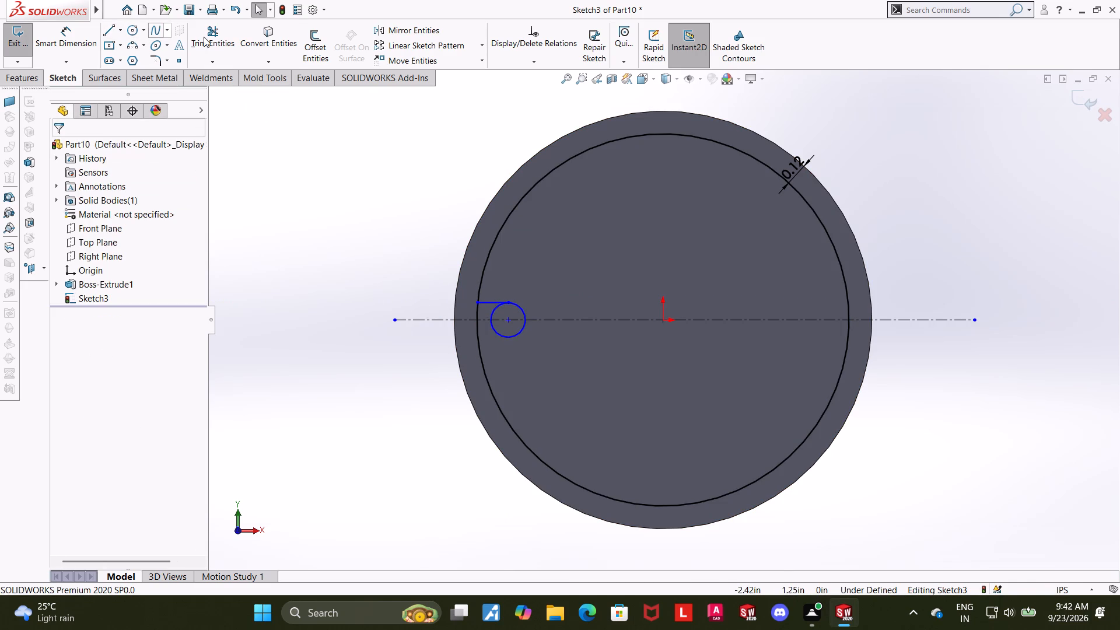
Mirror the short horizontal line about the horizontal centerline, keeping the original.
left_click(387, 30)
left_click(488, 302)
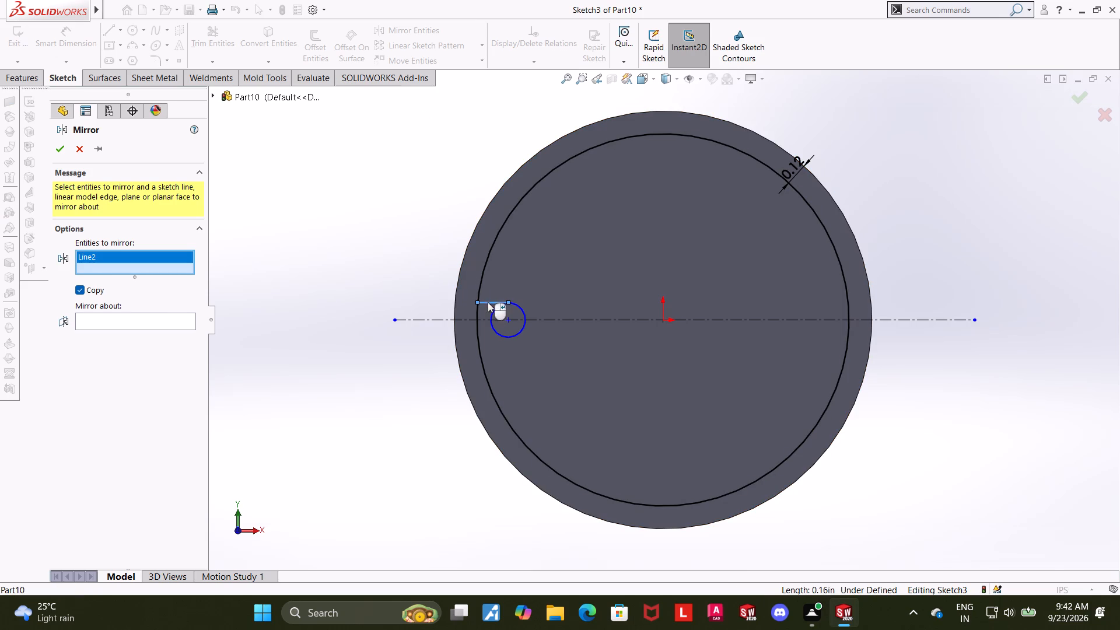
left_click(150, 326)
left_click(141, 322)
left_click(617, 319)
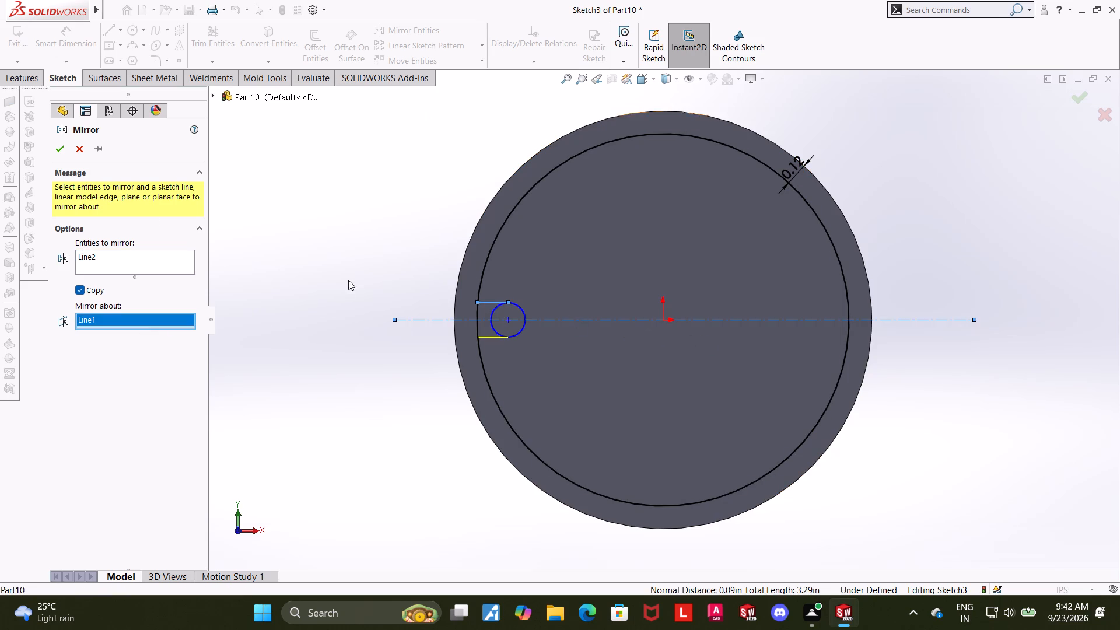
left_click(61, 145)
Trim away the outward-facing half of the small circle so its arc and the two lines form a U-shaped notch.
left_click(212, 27)
scroll(554, 323, "down", 5)
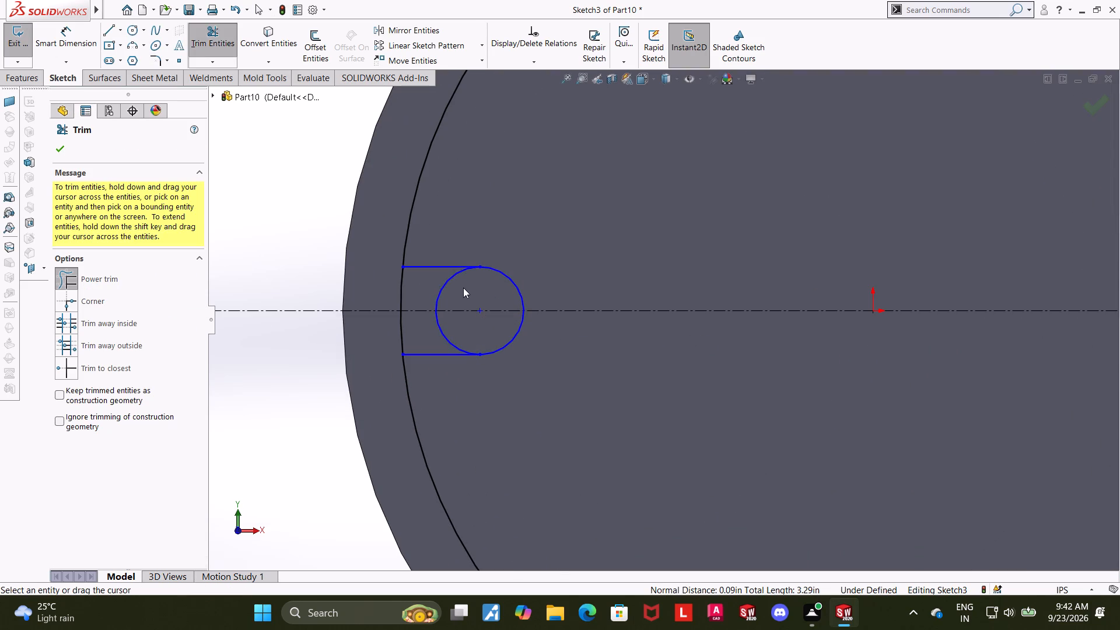
left_click_drag(474, 282, 443, 281)
left_click_drag(457, 323, 432, 330)
key("Escape")
key("Escape")
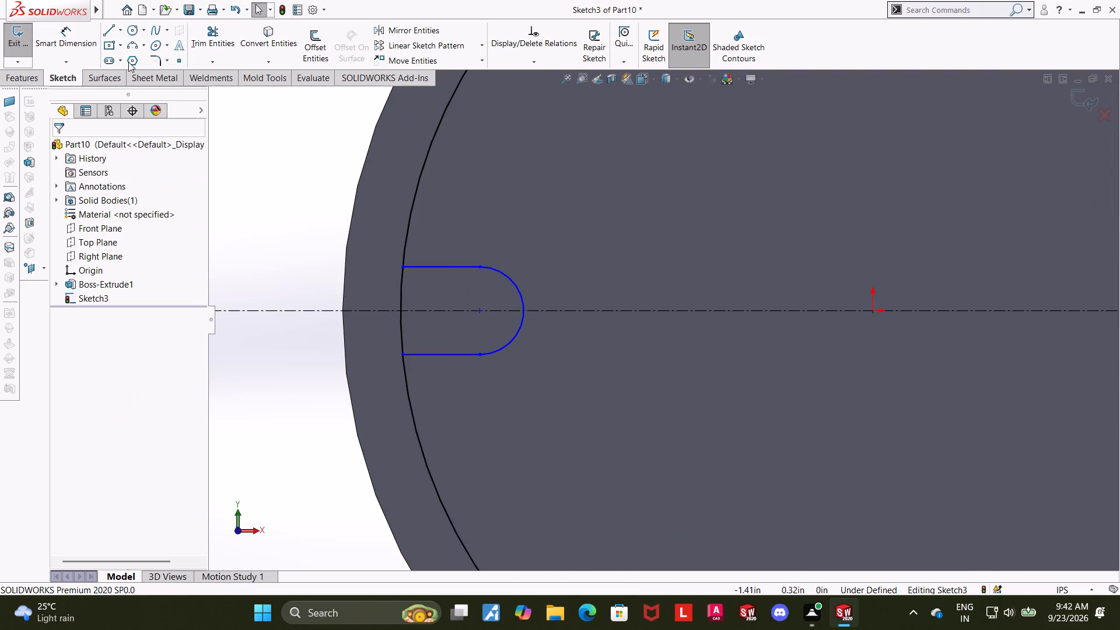
Dimension the notch arc's radius as 0.19 in.
left_click(68, 43)
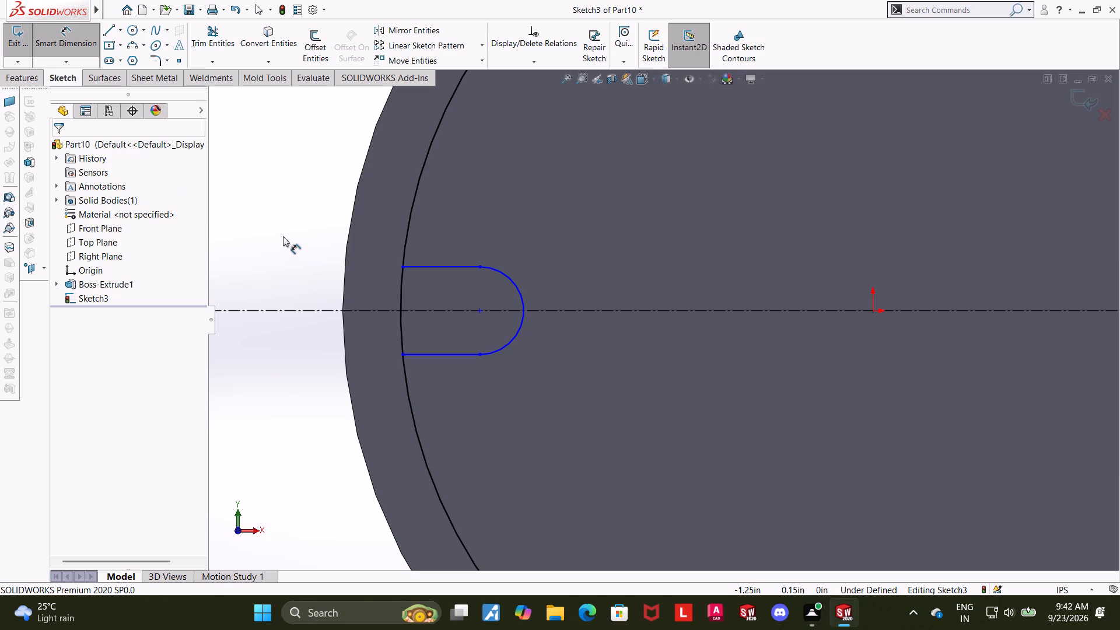
left_click(508, 275)
left_click(535, 257)
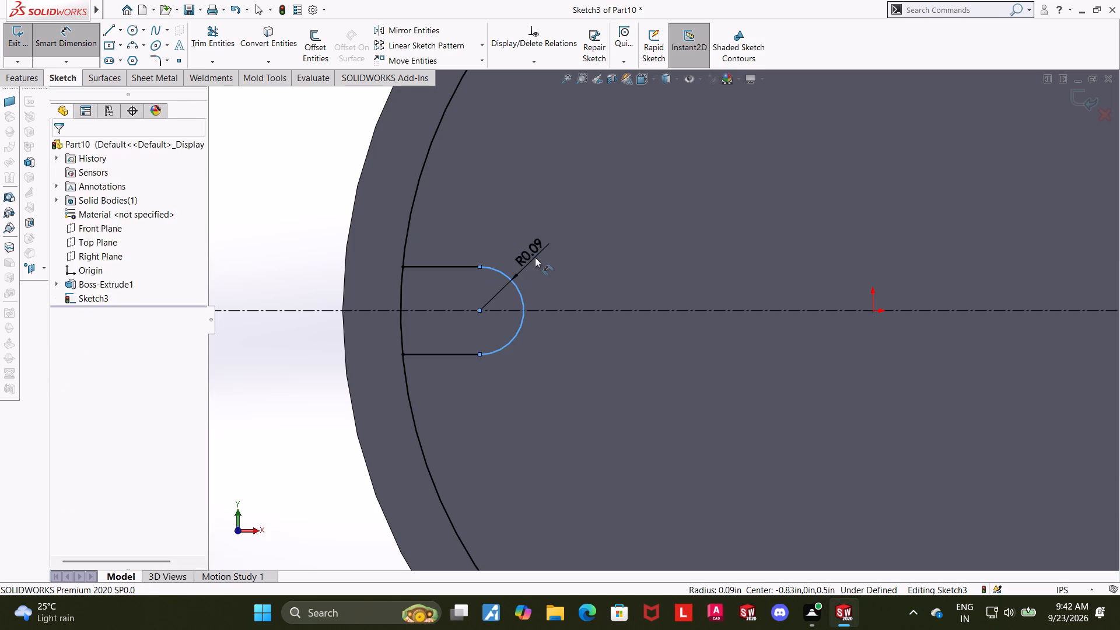
type("0.19")
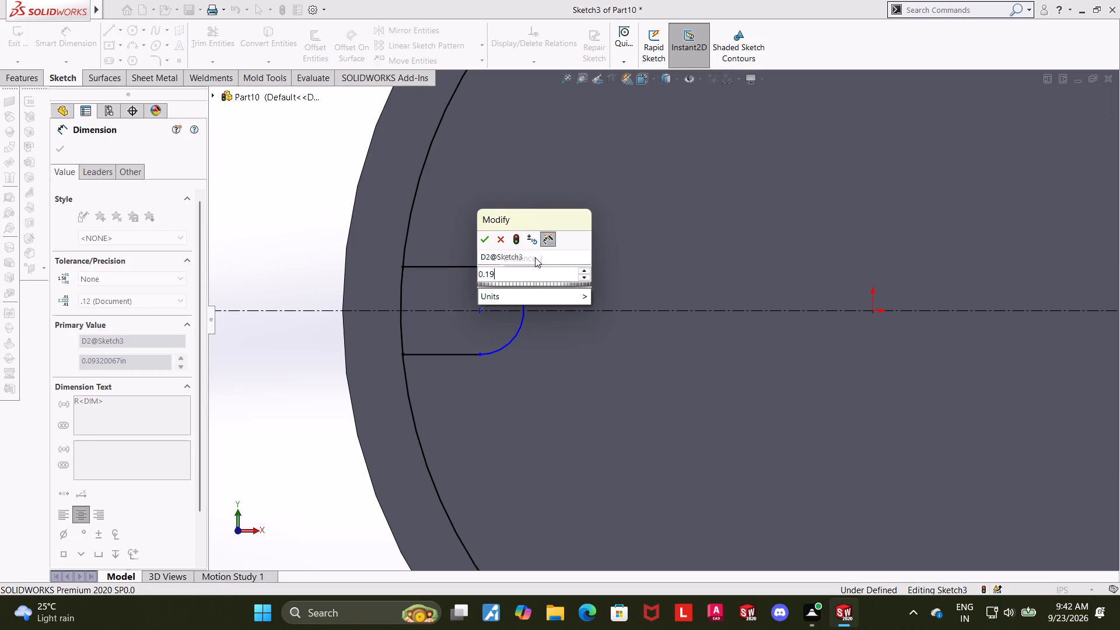
key("Return")
key("Escape")
key("Escape")
key("Escape")
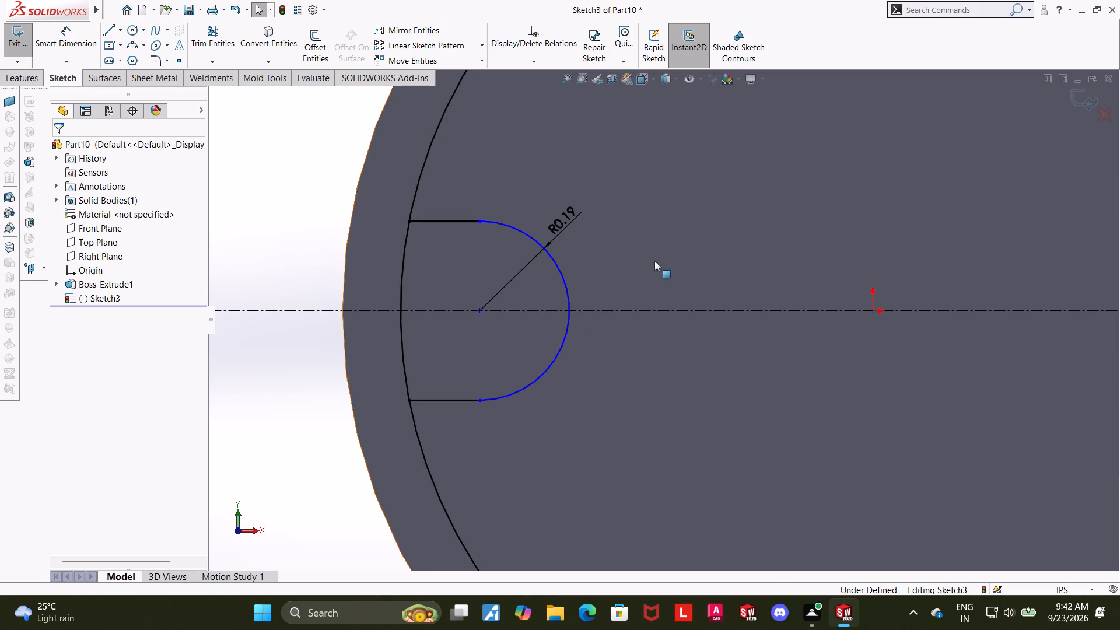
Add a horizontal relation between the notch arc's centre point and the origin.
scroll(254, 230, "up", 2)
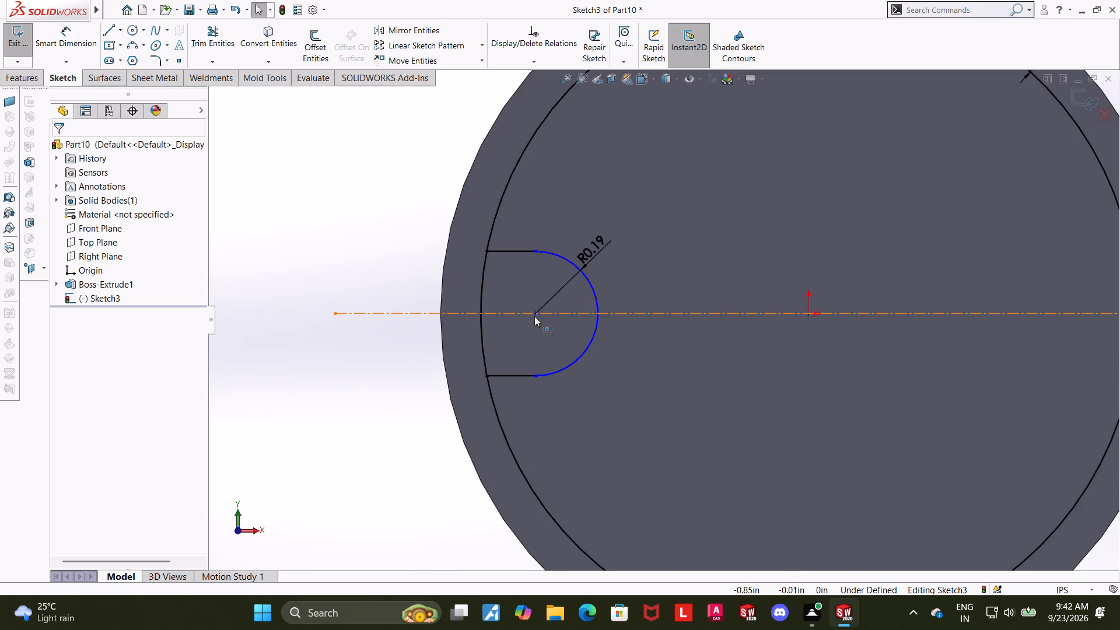
left_click(534, 316)
left_click(810, 313, "ctrl")
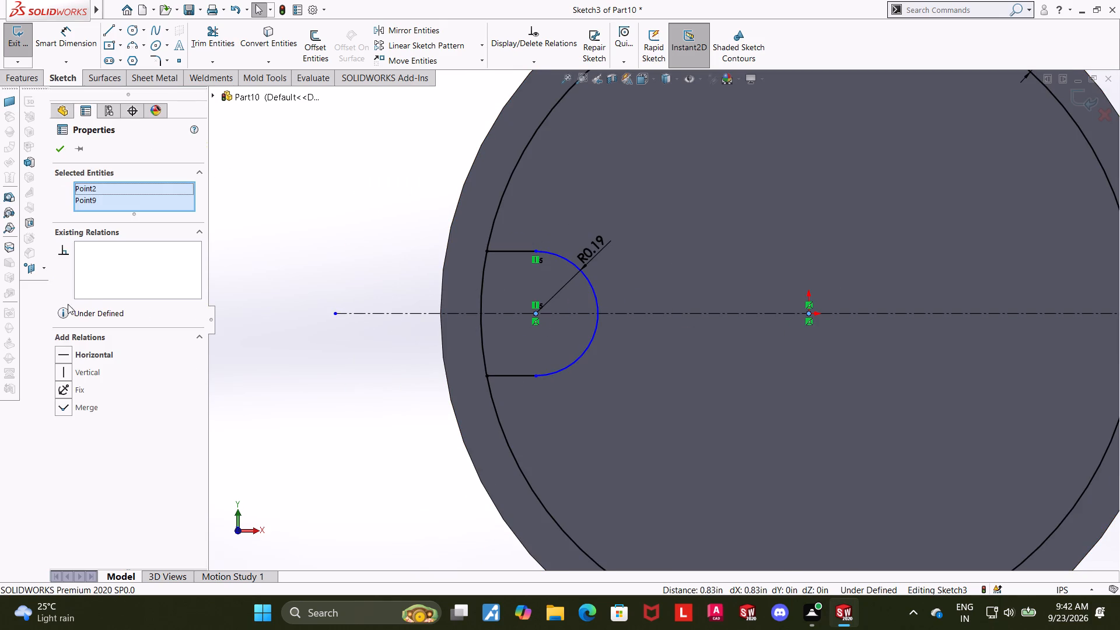
left_click(63, 356)
left_click(62, 153)
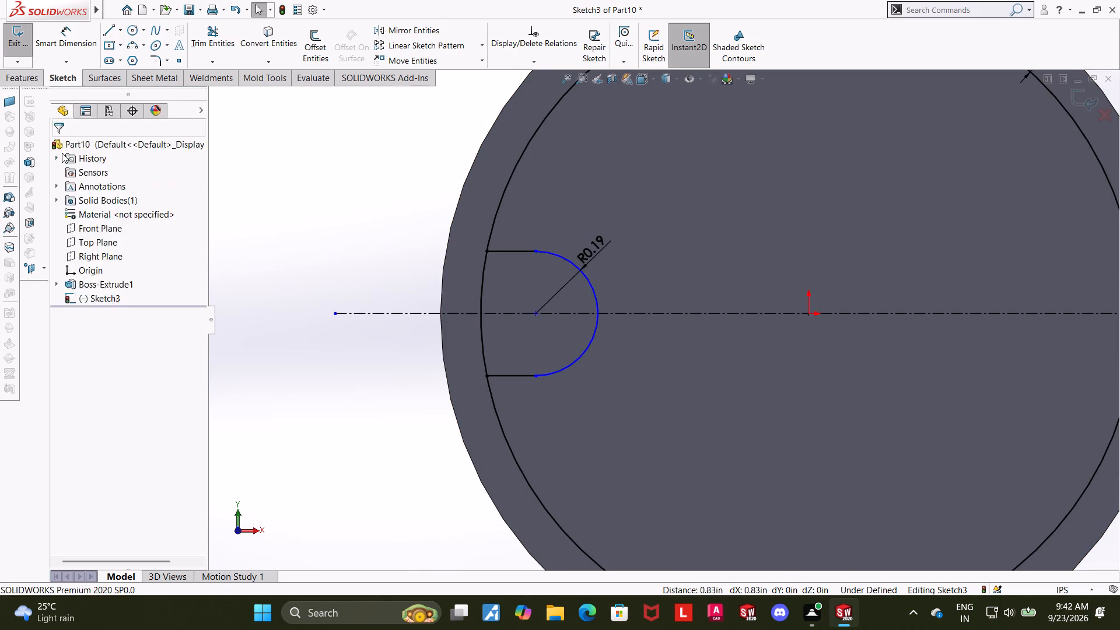
left_click(264, 191)
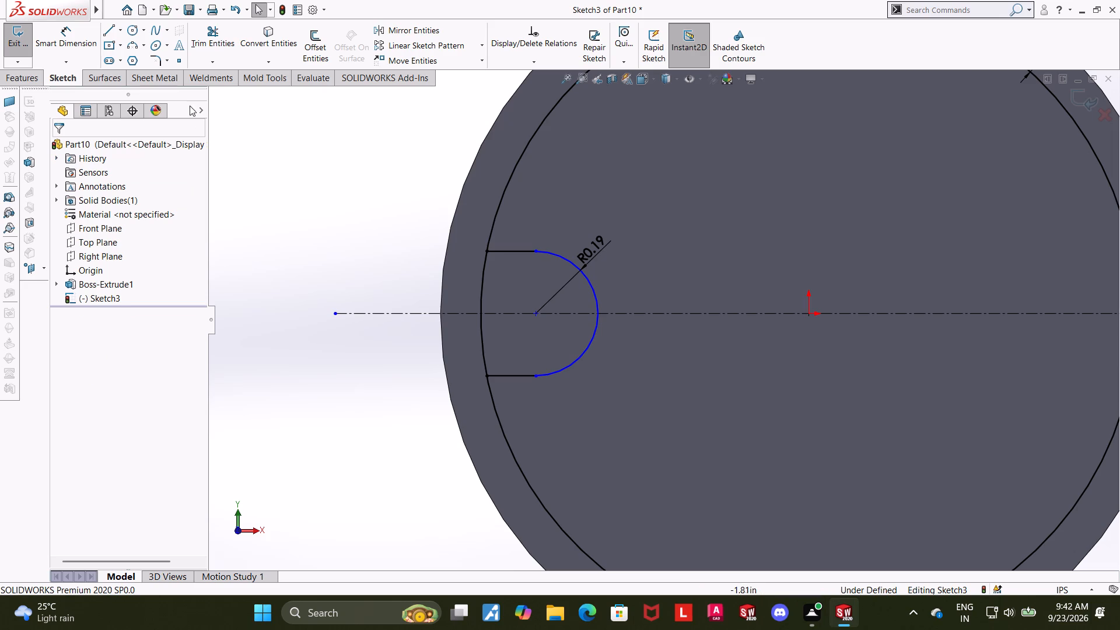
Trim the section of the 2 in circle lying between the notch's two horizontal lines.
left_click(209, 40)
left_click_drag(505, 277, 469, 278)
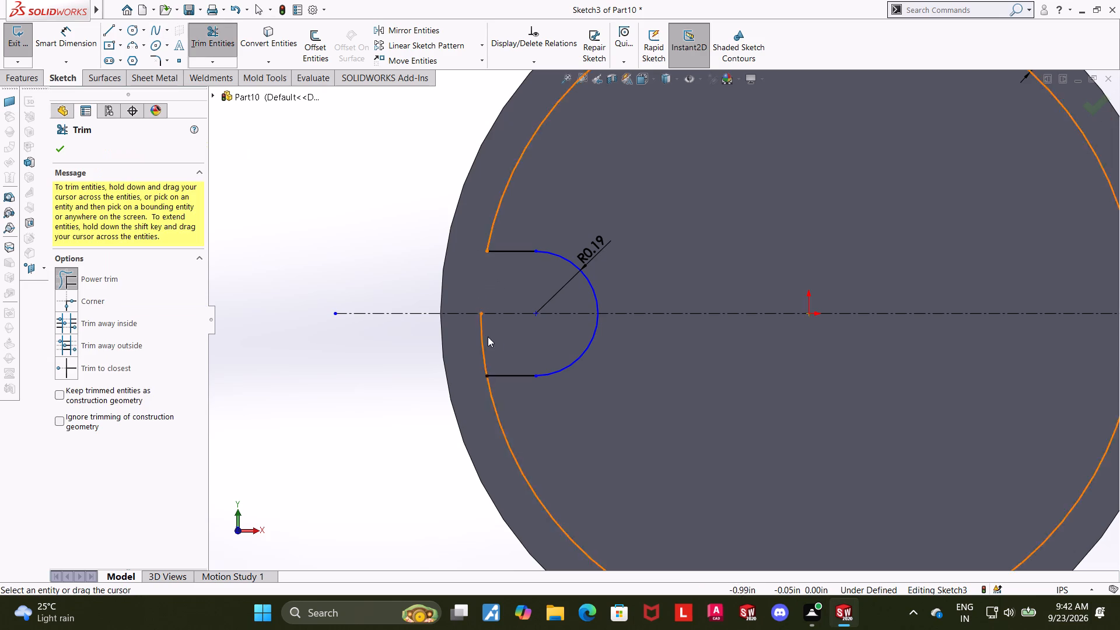
left_click_drag(496, 343, 436, 349)
scroll(503, 327, "up", 2)
key("Escape")
key("Escape")
key("Escape")
key("Escape")
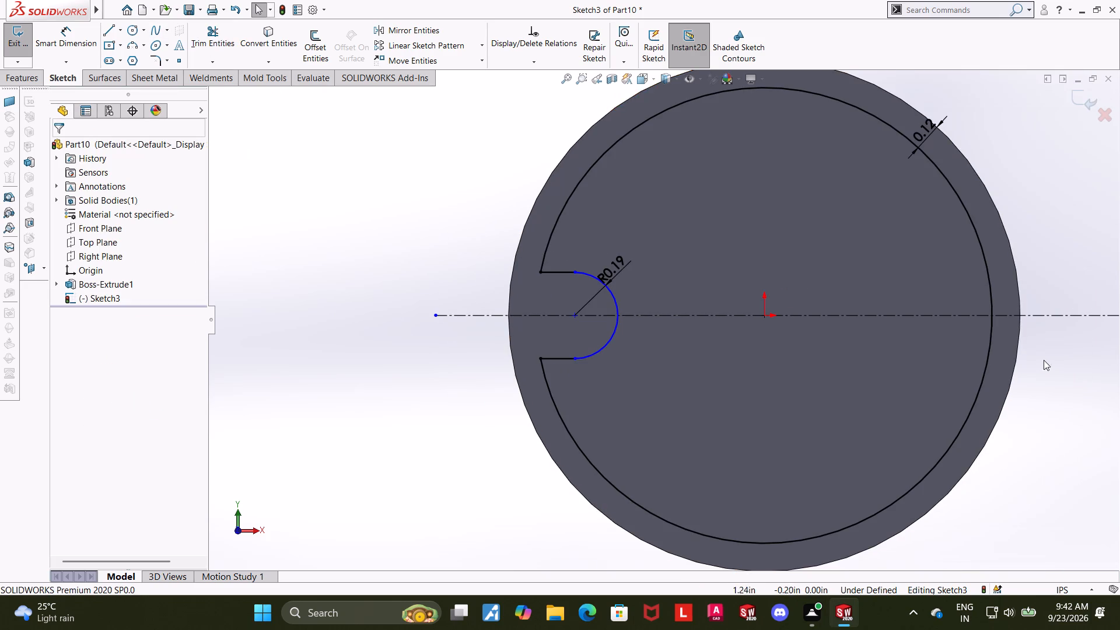
Draw a vertical centerline about 0.72 in long upward from the origin.
scroll(1030, 358, "down", 1)
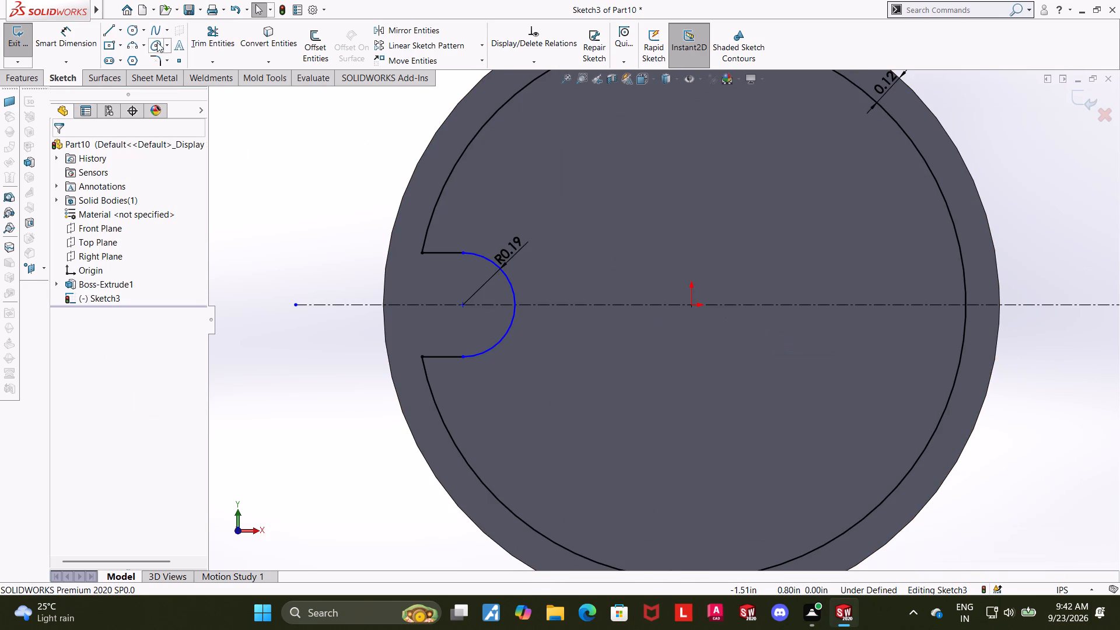
left_click(122, 32)
left_click(133, 62)
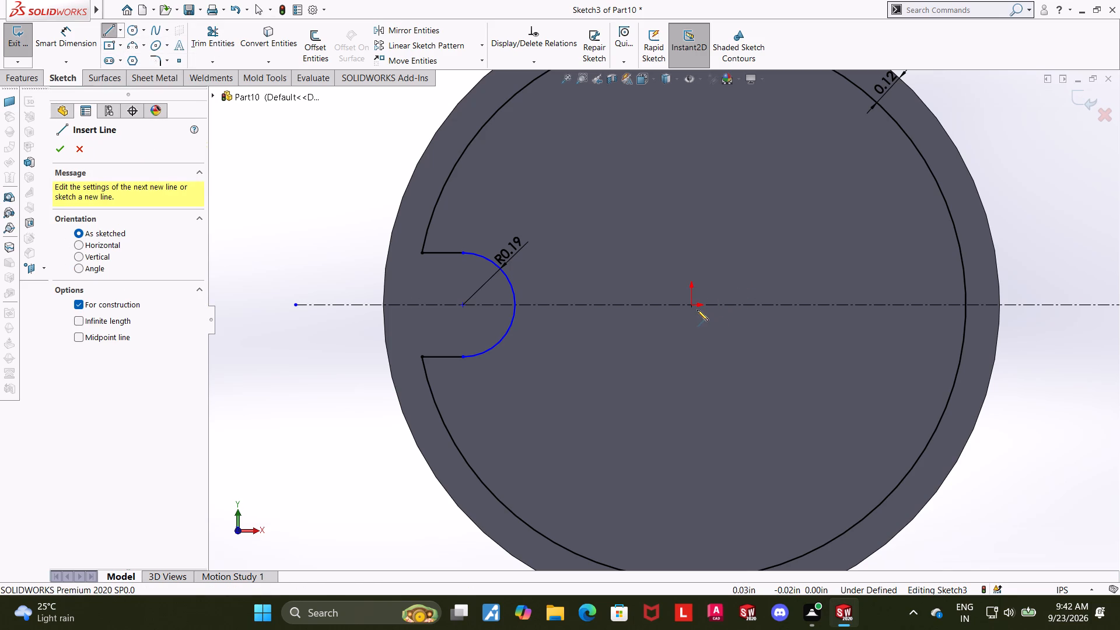
left_click(691, 307)
scroll(695, 190, "up", 3)
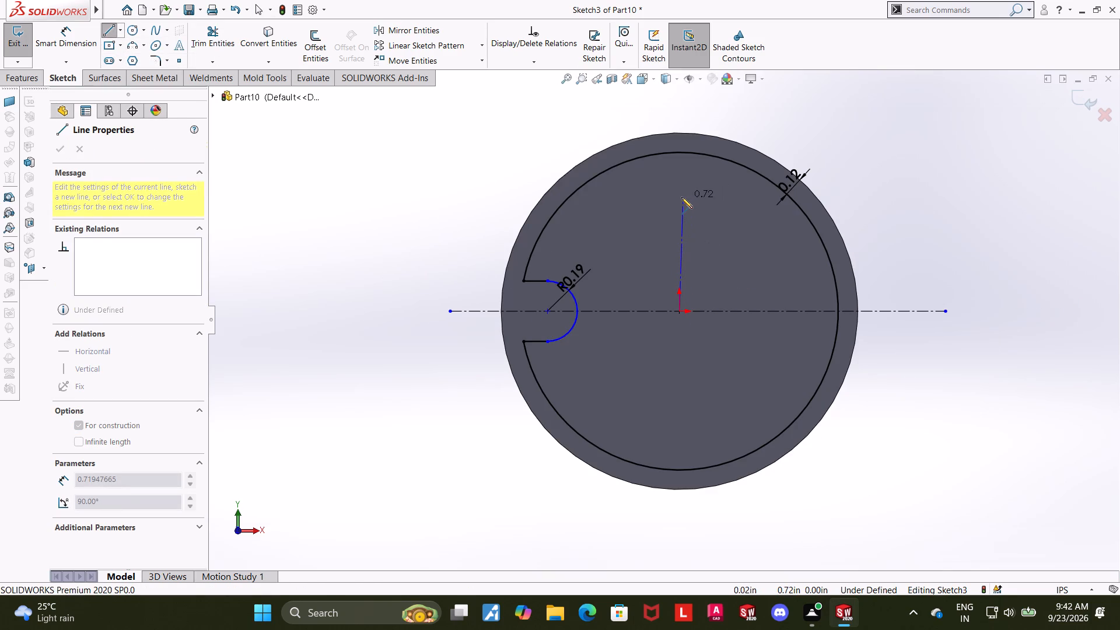
left_click(681, 197)
key("Escape")
key("Escape")
key("Escape")
Examine the disc and its notch sketch from an angle, finishing in the Front view.
scroll(768, 302, "down", 2)
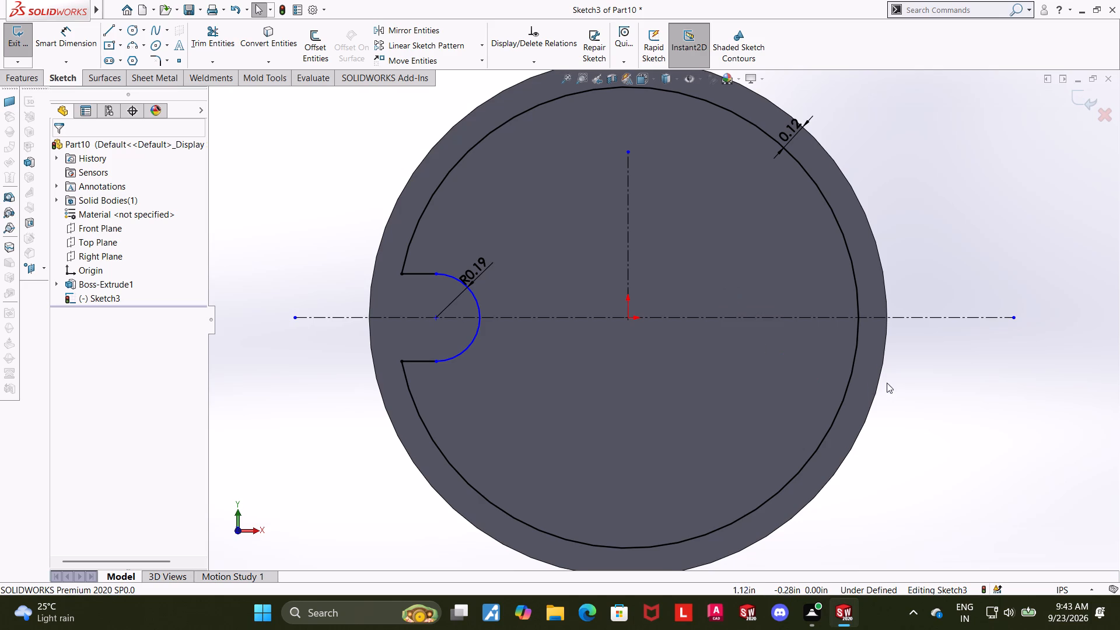
middle_click_drag(1016, 407, 970, 426)
scroll(912, 344, "up", 1)
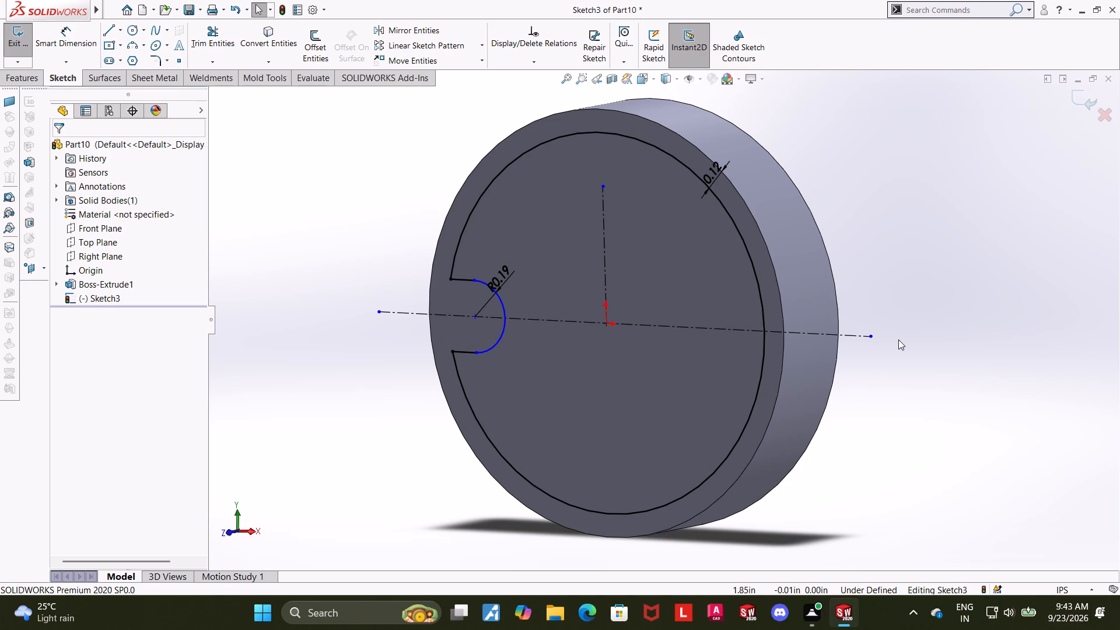
scroll(776, 339, "up", 1)
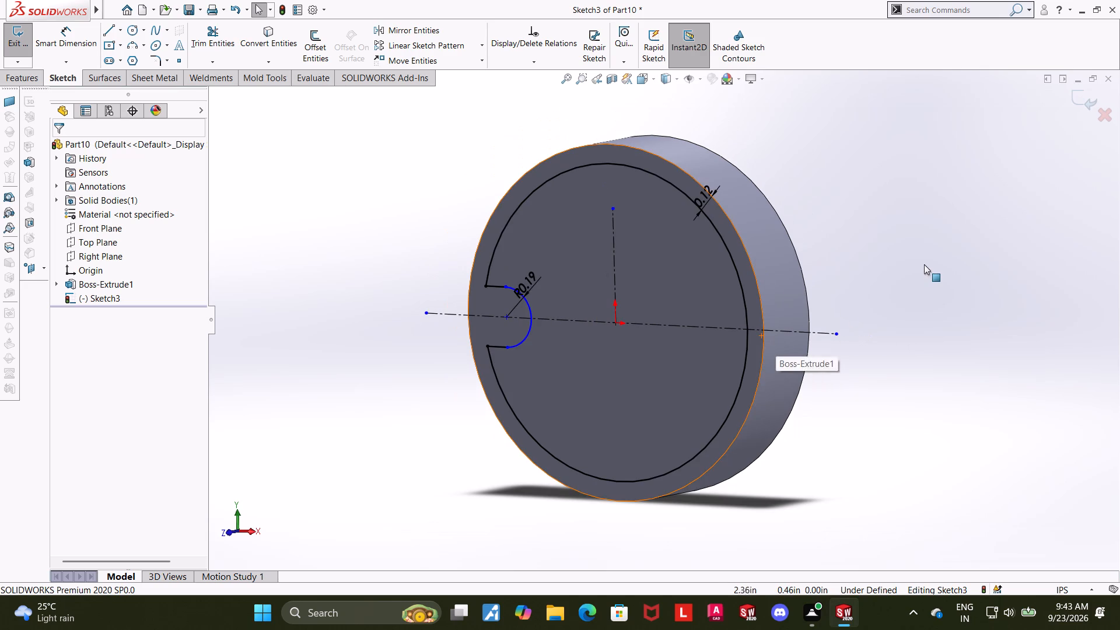
left_click(924, 264)
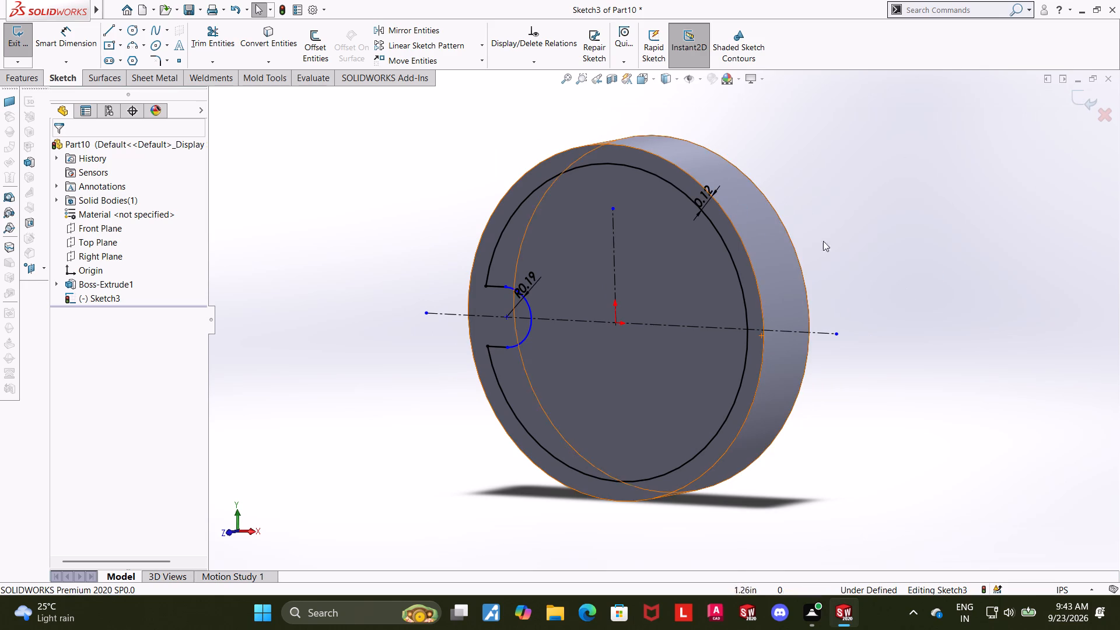
middle_click_drag(928, 256, 984, 244)
left_click(643, 81)
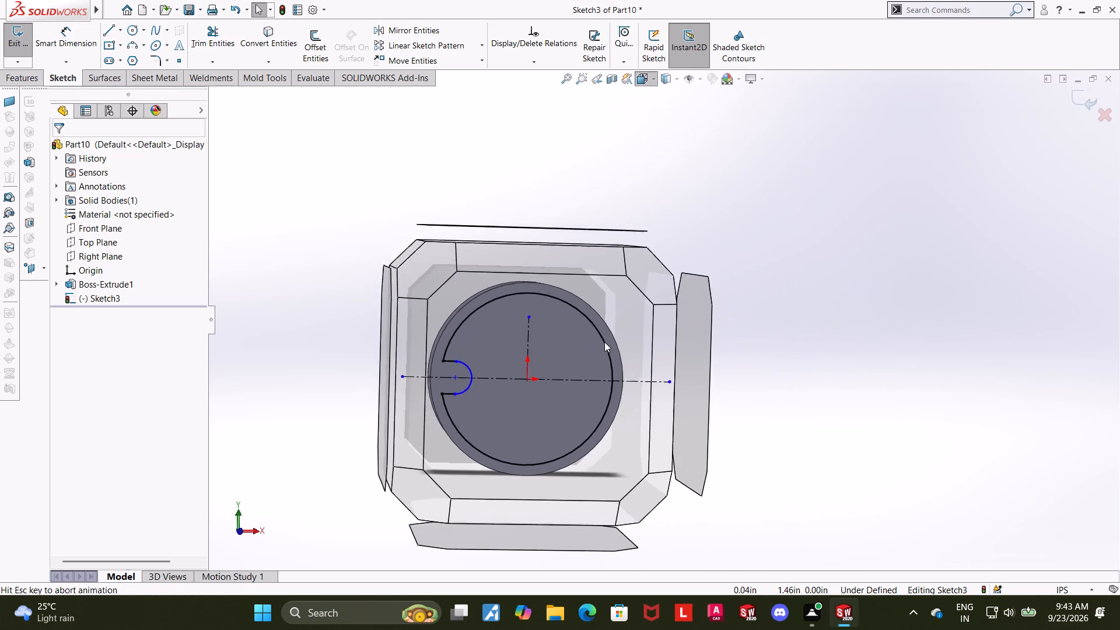
left_click(604, 342)
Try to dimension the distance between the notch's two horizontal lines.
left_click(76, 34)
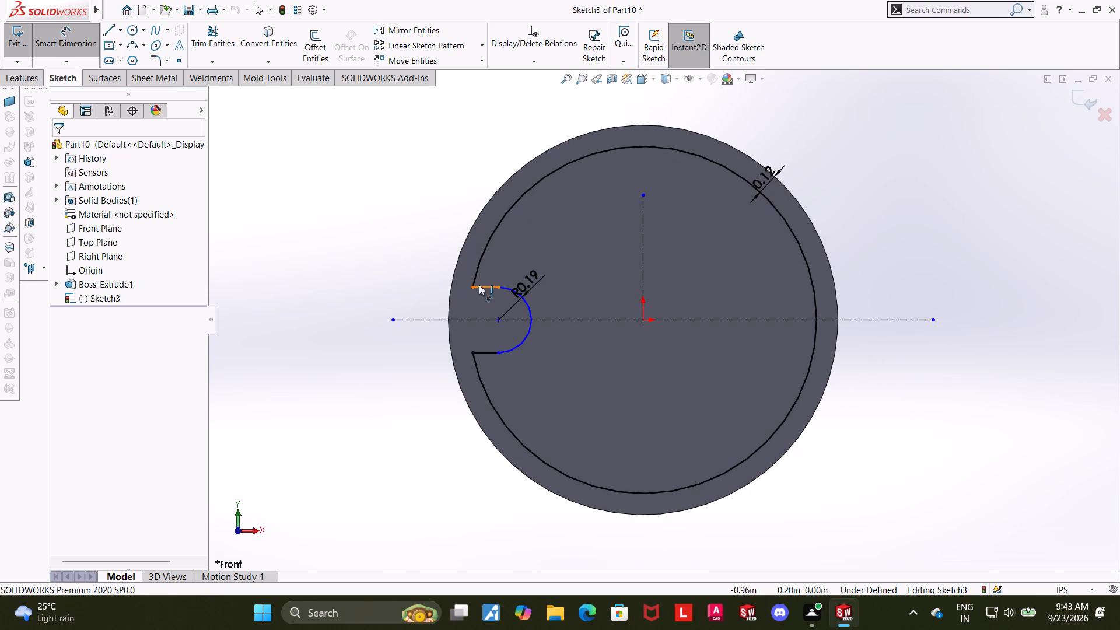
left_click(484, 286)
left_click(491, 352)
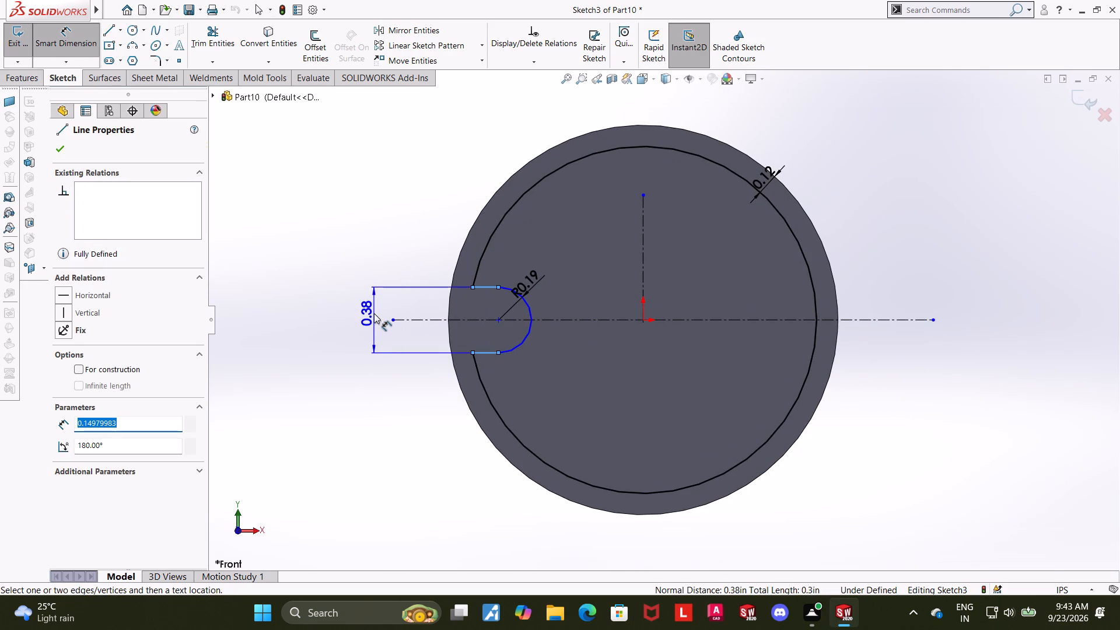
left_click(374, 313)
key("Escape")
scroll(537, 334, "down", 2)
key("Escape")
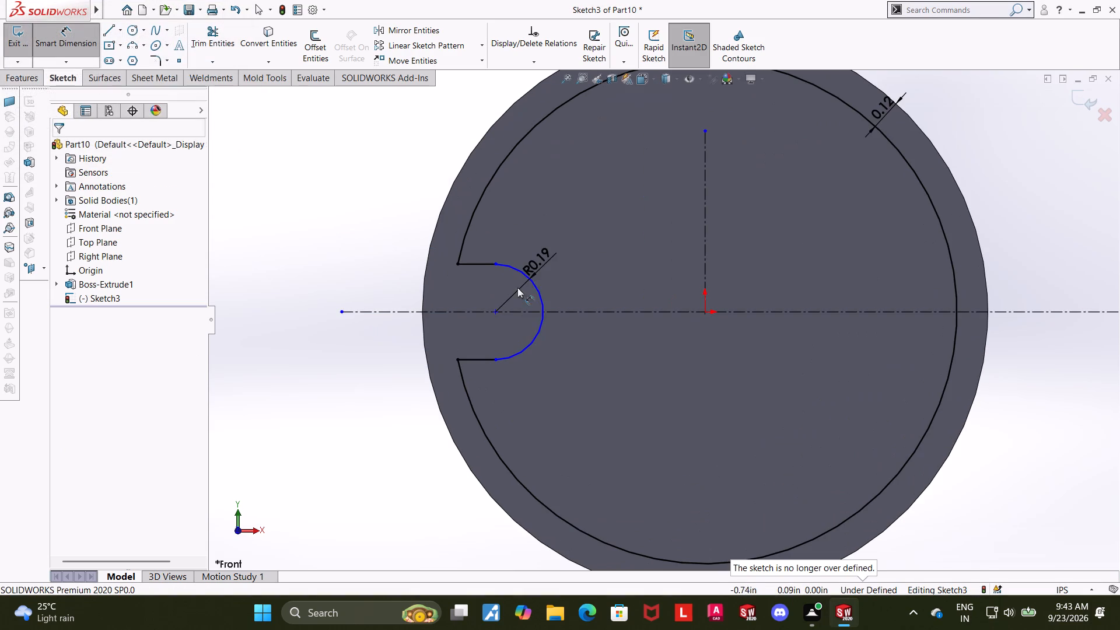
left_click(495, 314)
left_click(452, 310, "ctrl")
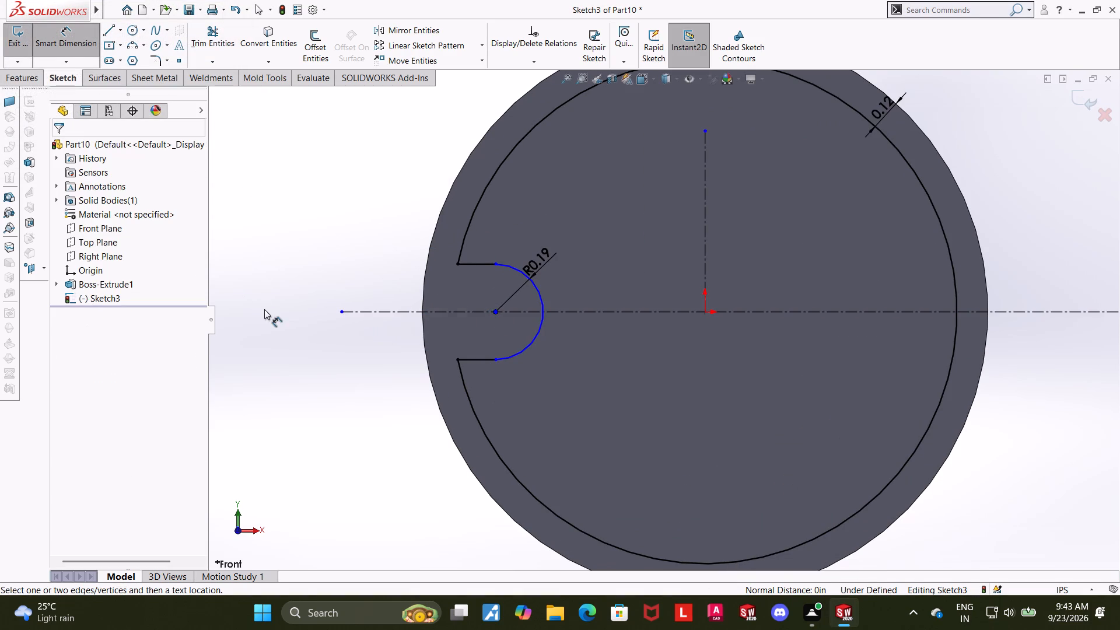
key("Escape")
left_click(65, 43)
Check the relations between the notch arc's centre point and the horizontal centerline.
left_click(494, 314)
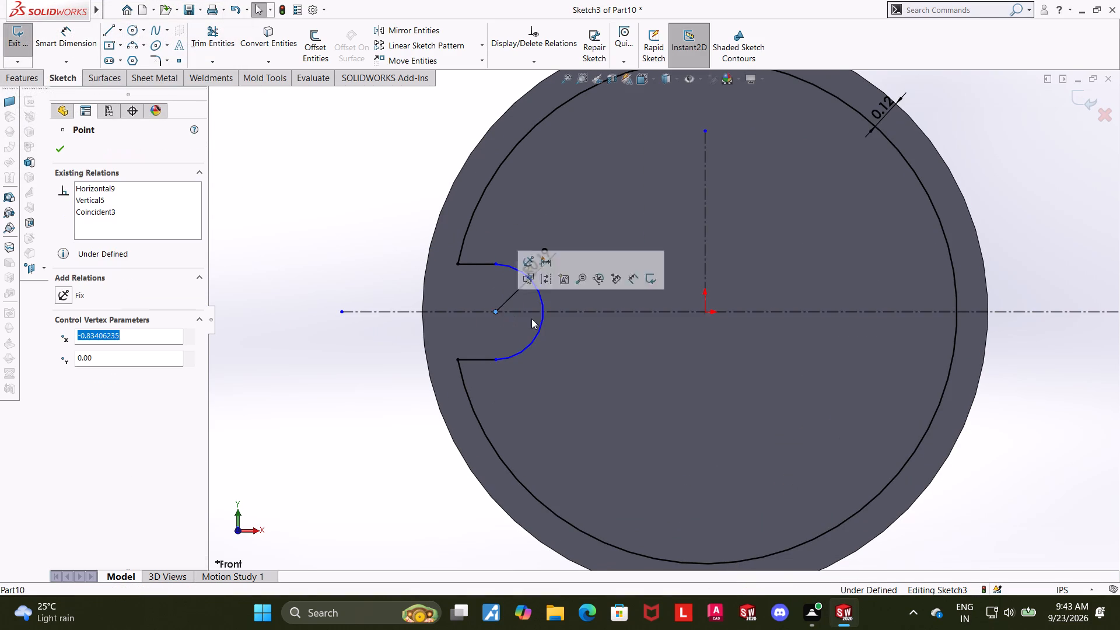
left_click(600, 315, "ctrl")
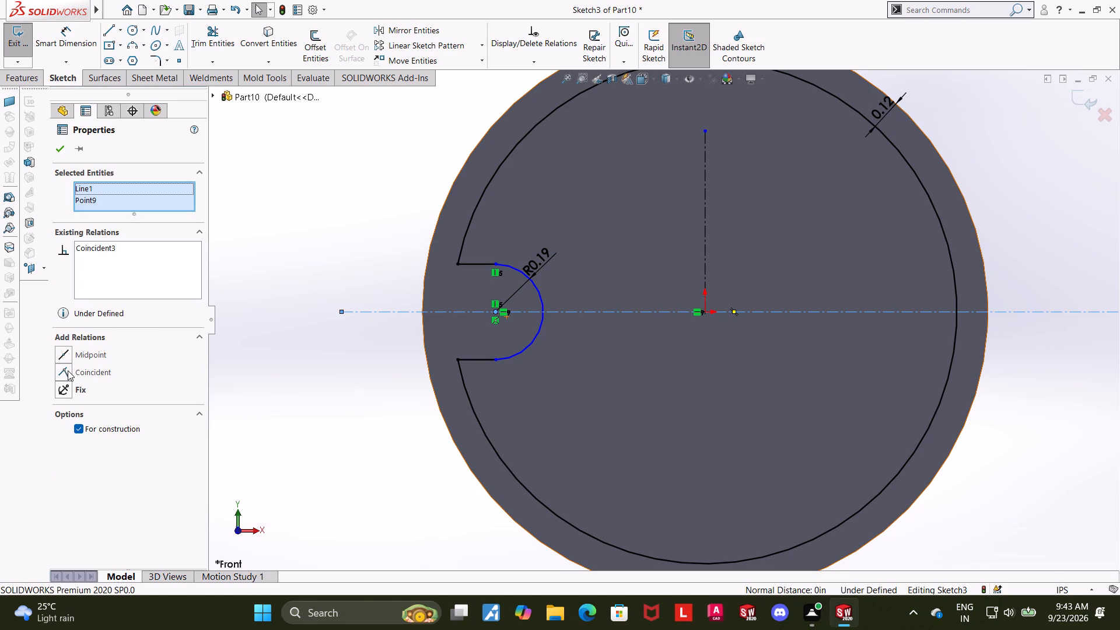
left_click(62, 157)
left_click(220, 190)
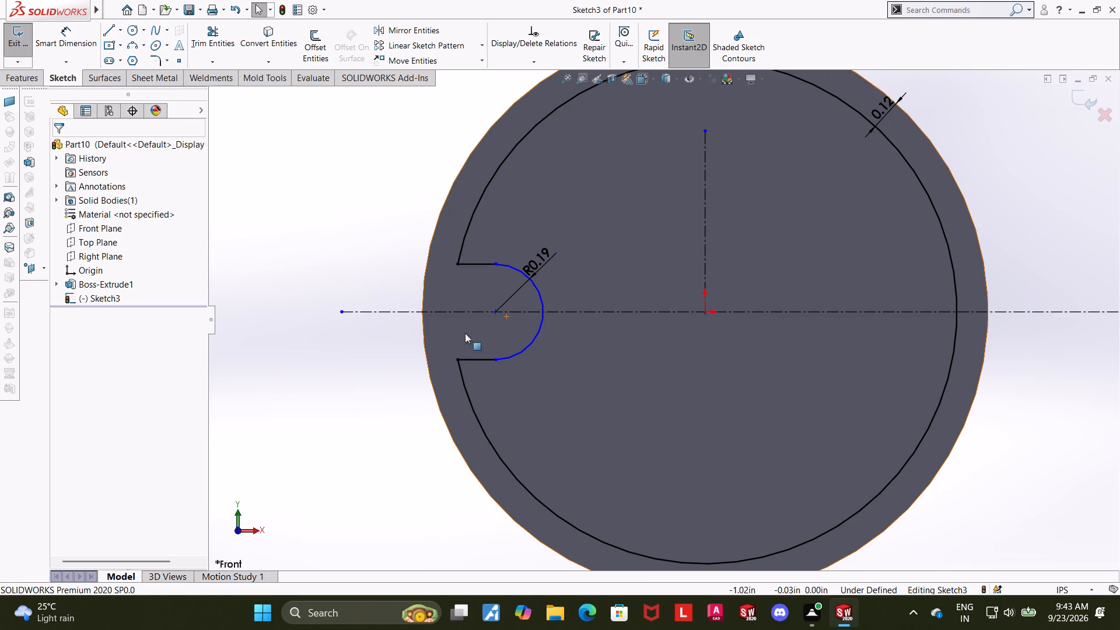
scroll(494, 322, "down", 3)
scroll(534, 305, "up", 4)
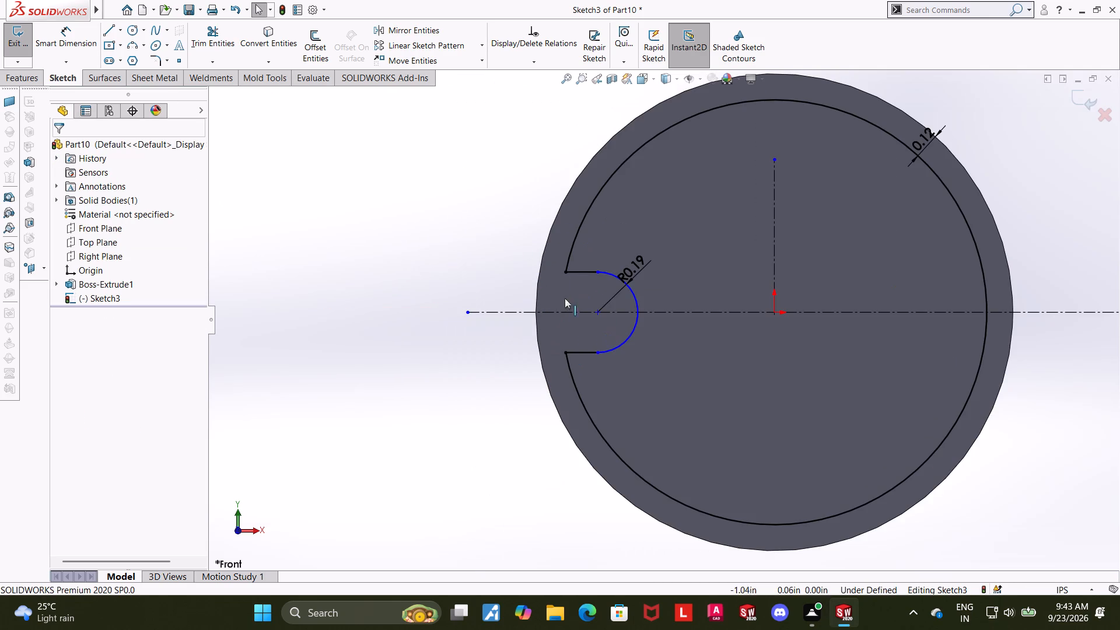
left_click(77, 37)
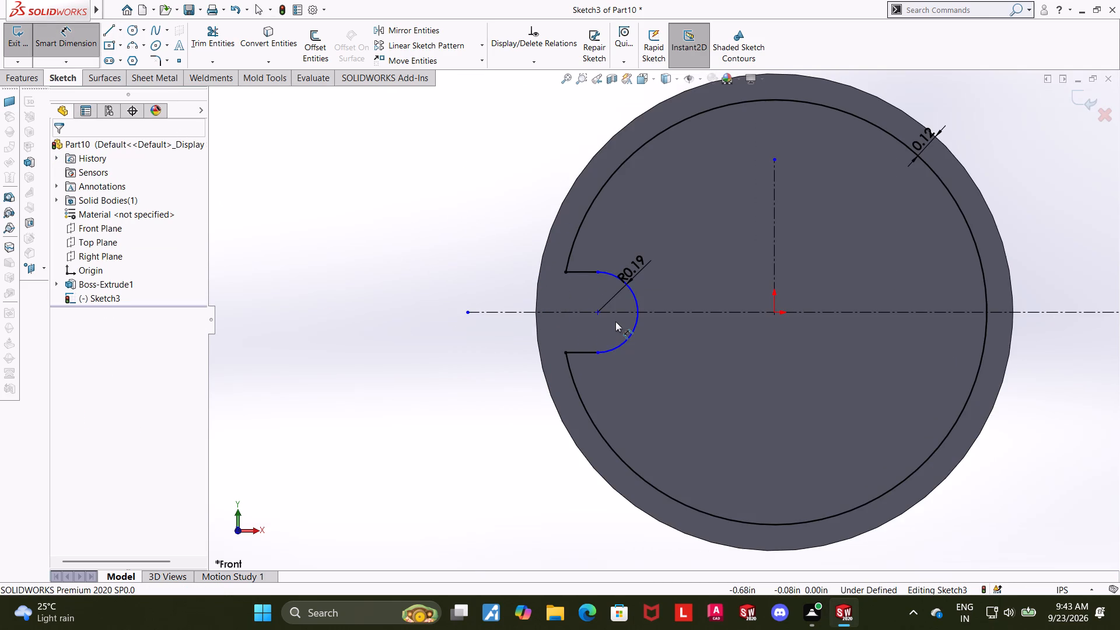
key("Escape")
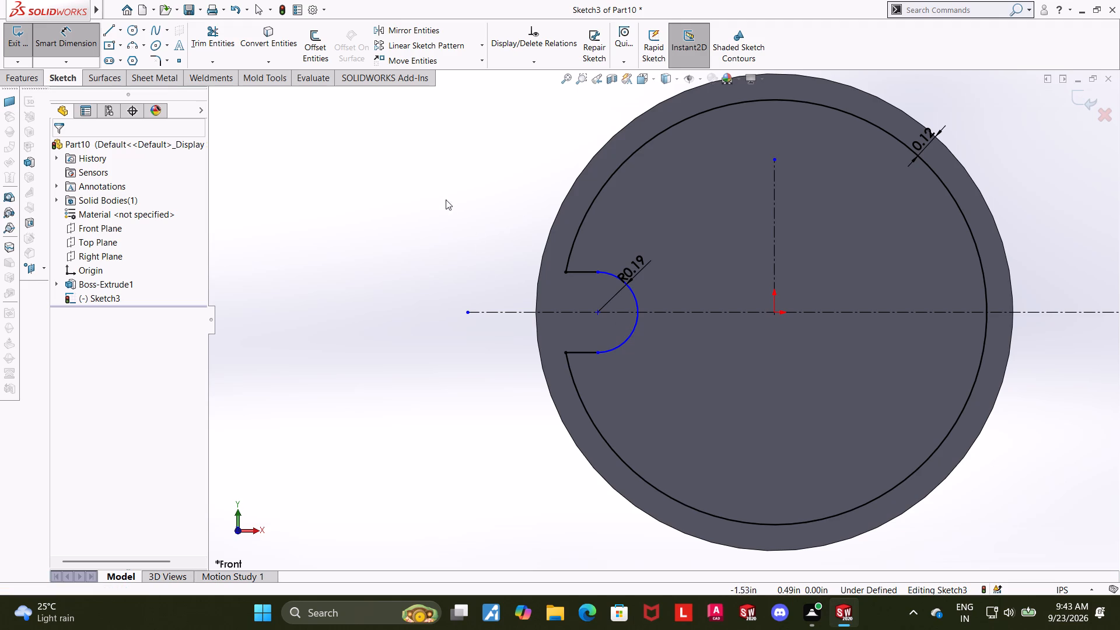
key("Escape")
Draw a circle about 1.67 in in diameter centred on the origin and passing through the notch arc's centre.
left_click(139, 31)
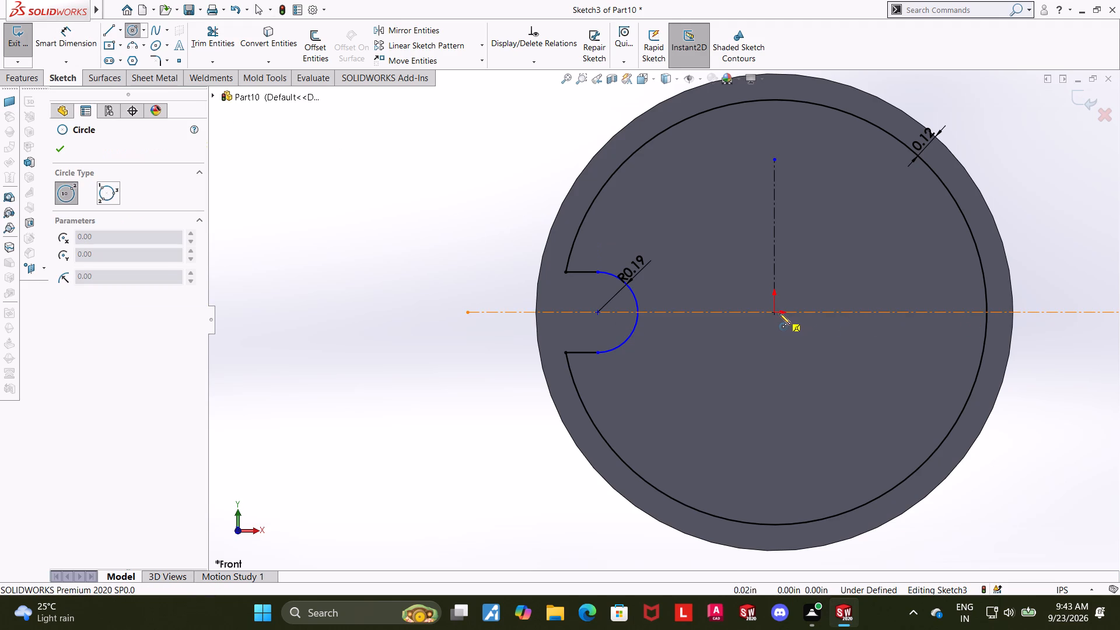
left_click(775, 313)
left_click(597, 310)
key("Escape")
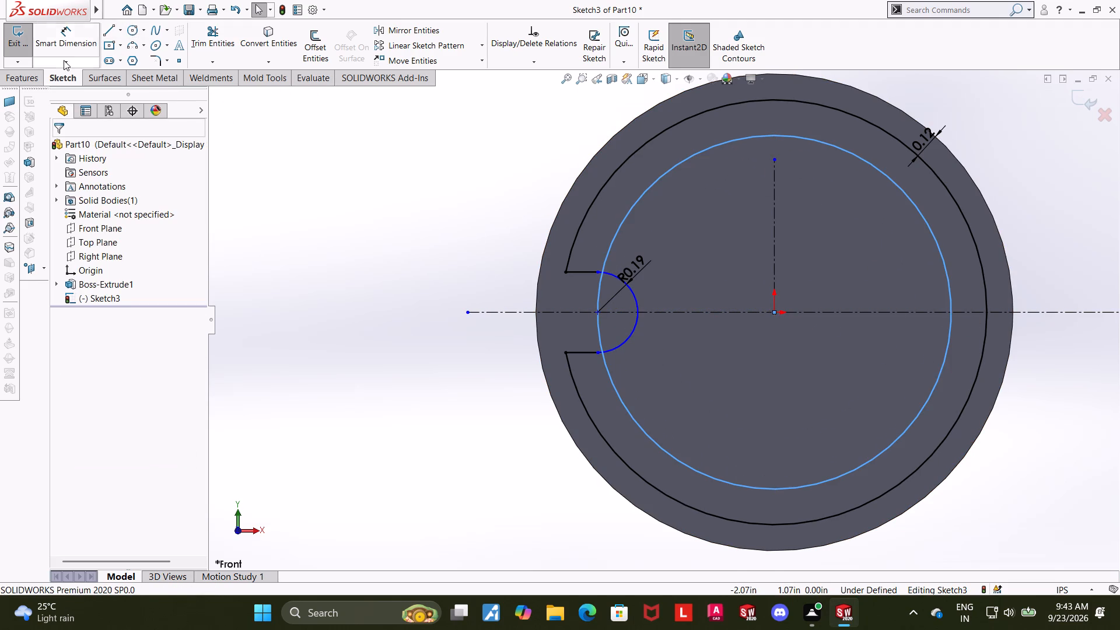
Dimension the new origin-centred circle's diameter as 1.5 in.
left_click(58, 43)
left_click(676, 165)
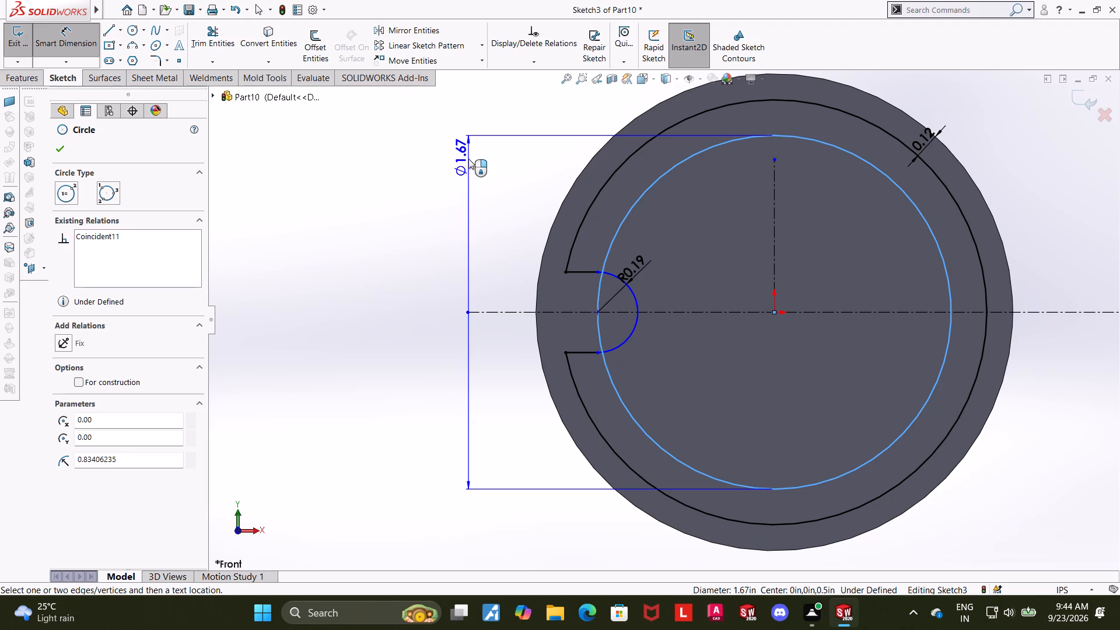
left_click(468, 159)
type("1.5")
key("Return")
key("Escape")
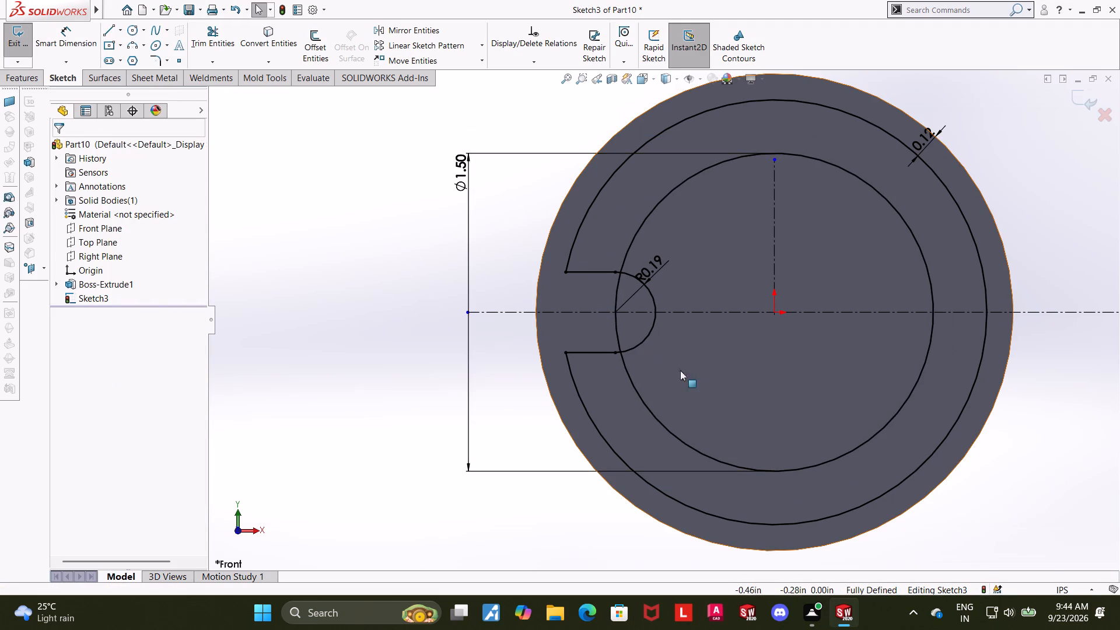
key("Escape")
Convert the 1.5 in circle to construction geometry.
scroll(712, 268, "down", 3)
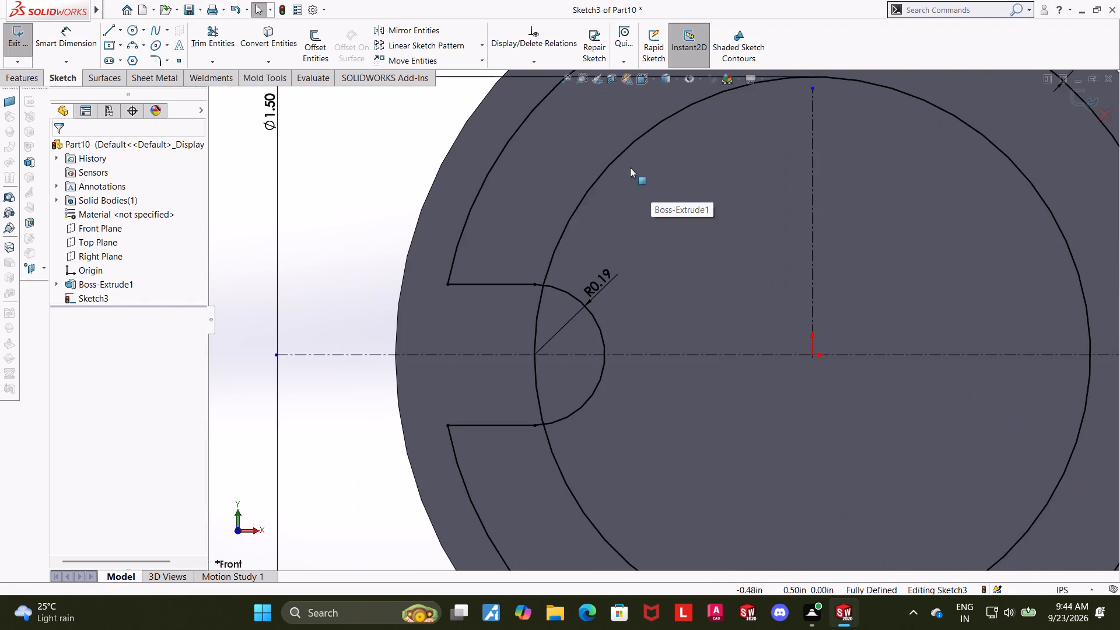
left_click(618, 155)
left_click(668, 118)
scroll(586, 202, "up", 2)
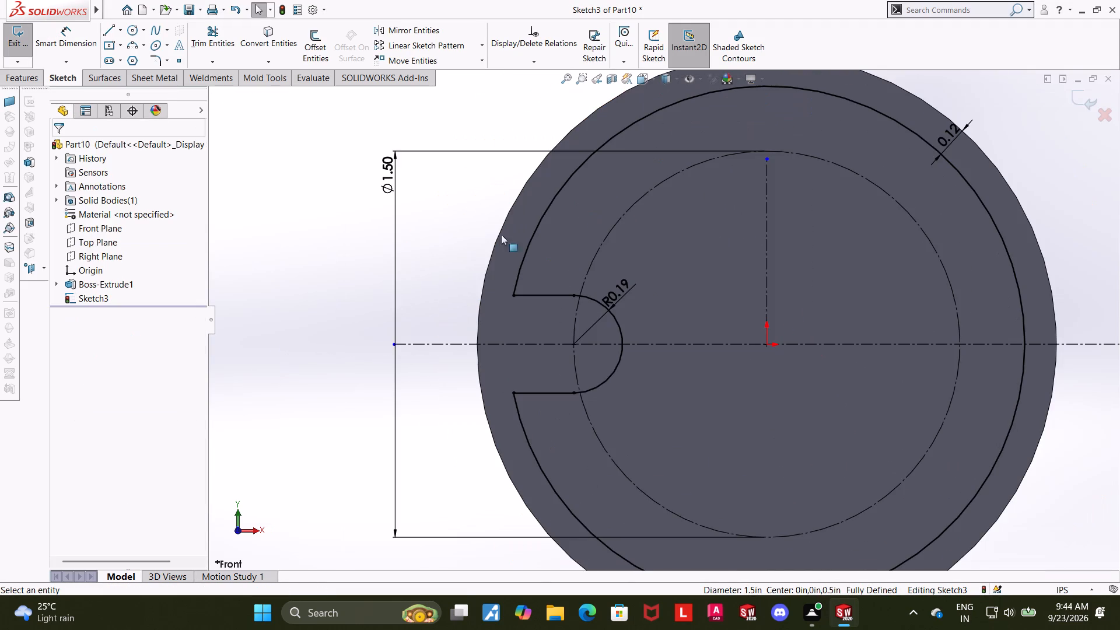
left_click(346, 253)
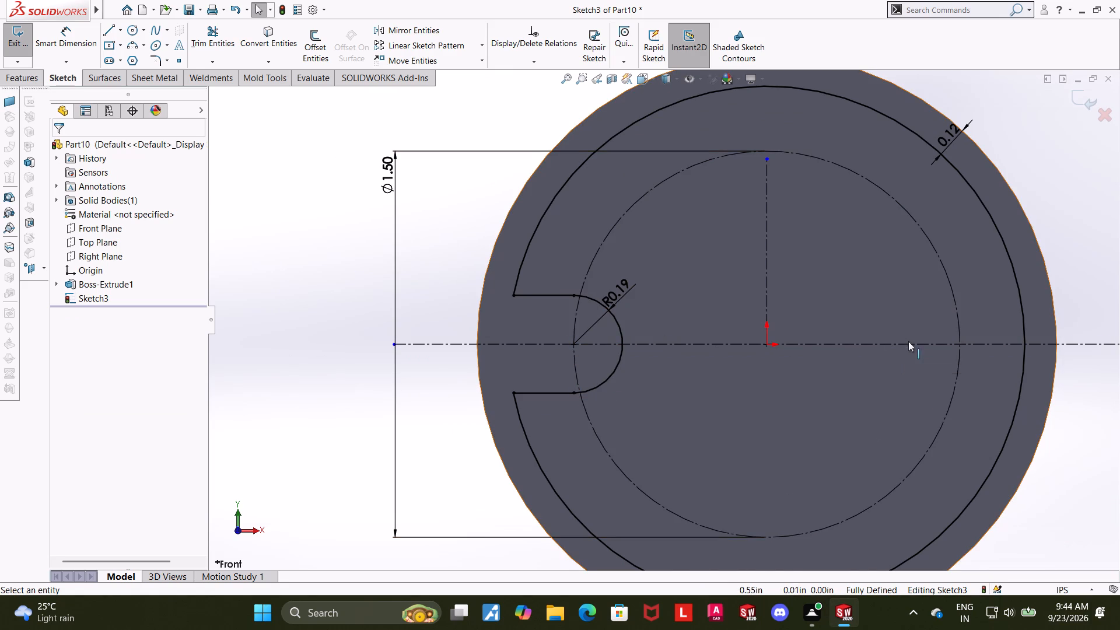
Mirror the notch's two horizontal lines and its arc about the vertical centerline.
scroll(908, 341, "up", 3)
scroll(999, 307, "down", 1)
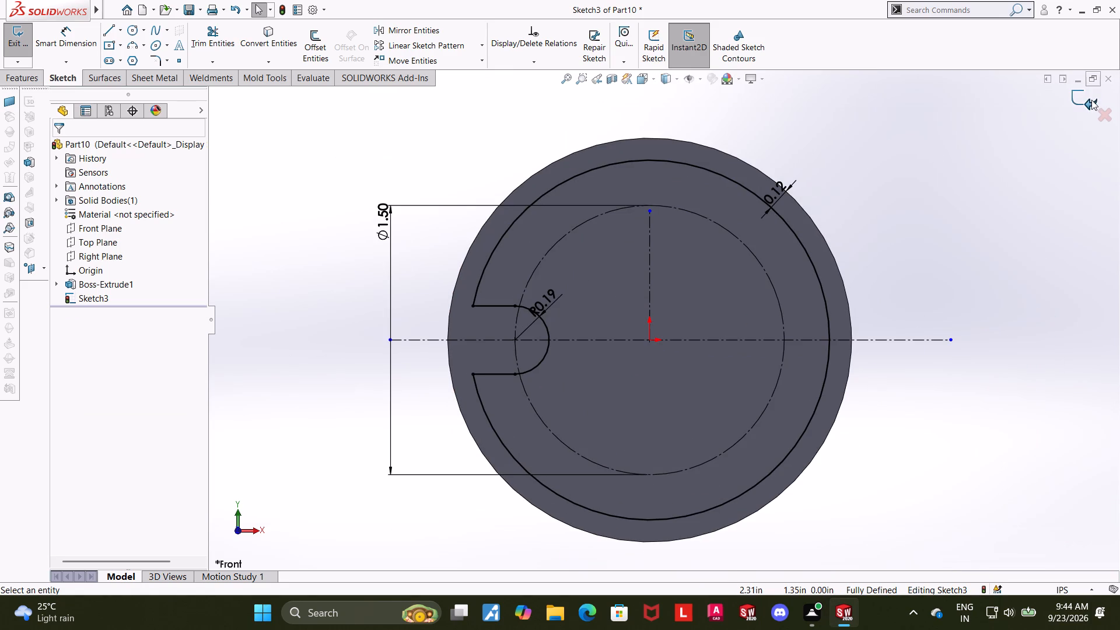
left_click(428, 29)
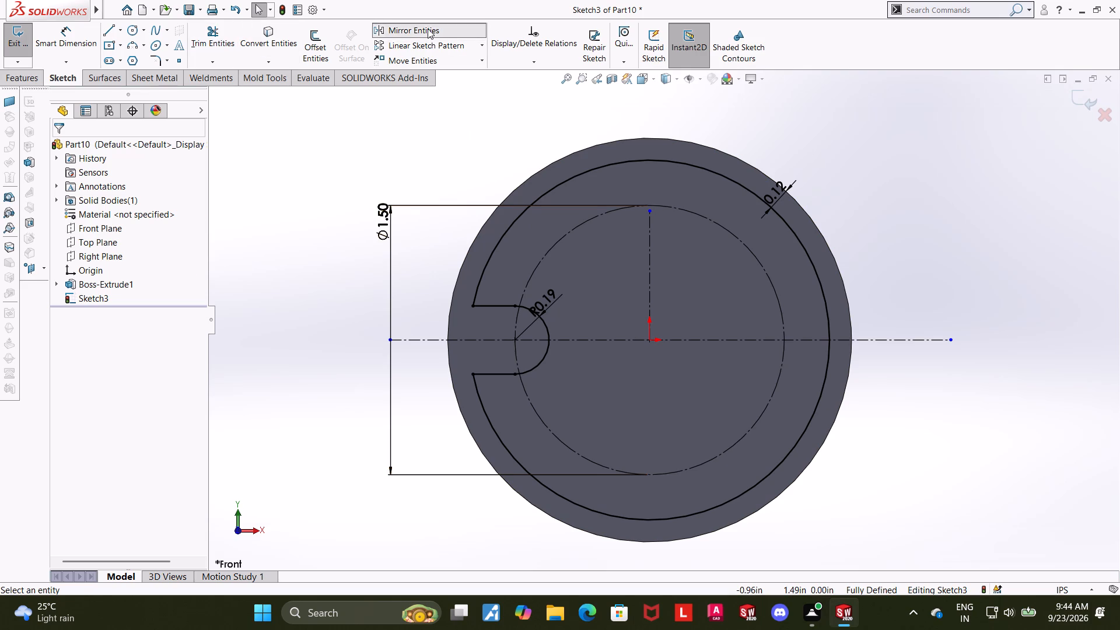
left_click(485, 301)
left_click(492, 304)
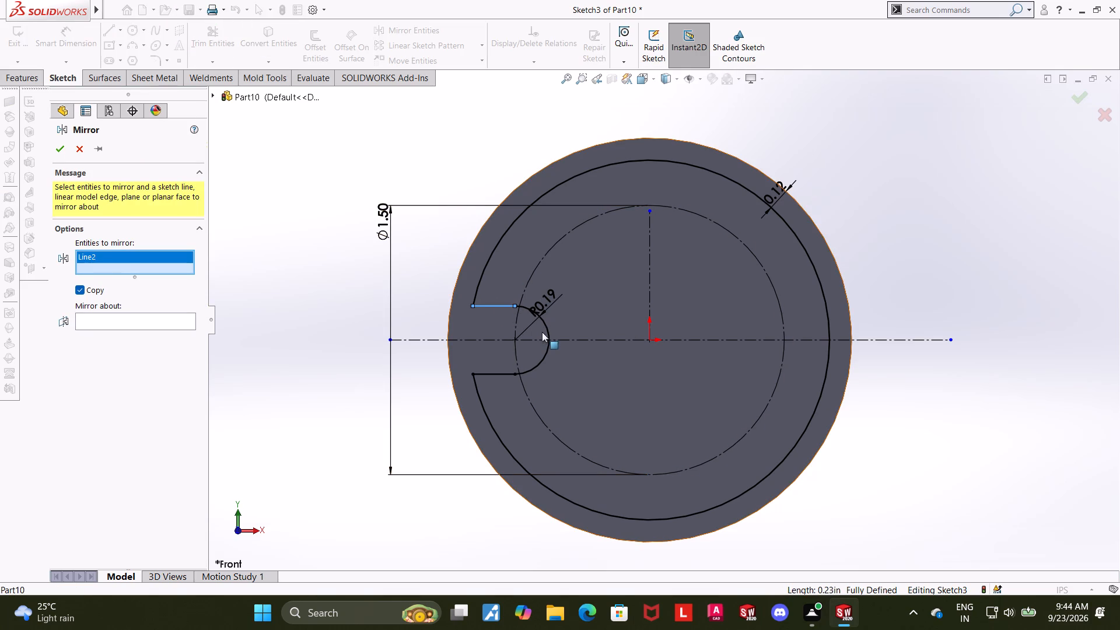
left_click(547, 332)
left_click(489, 376)
left_click(111, 349)
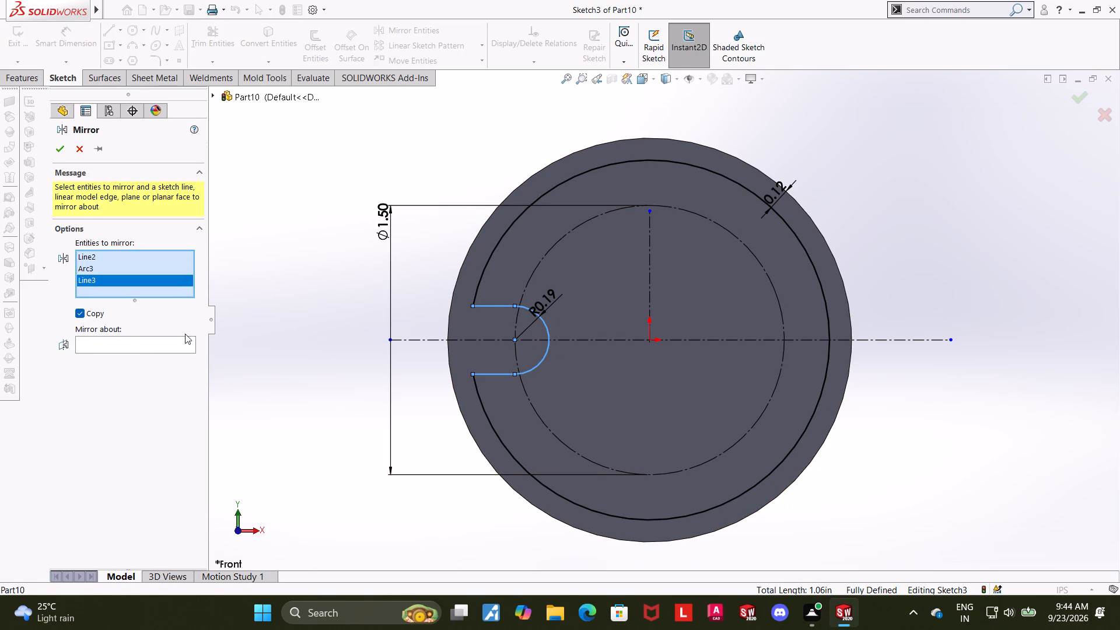
left_click(139, 341)
left_click(647, 255)
left_click(60, 146)
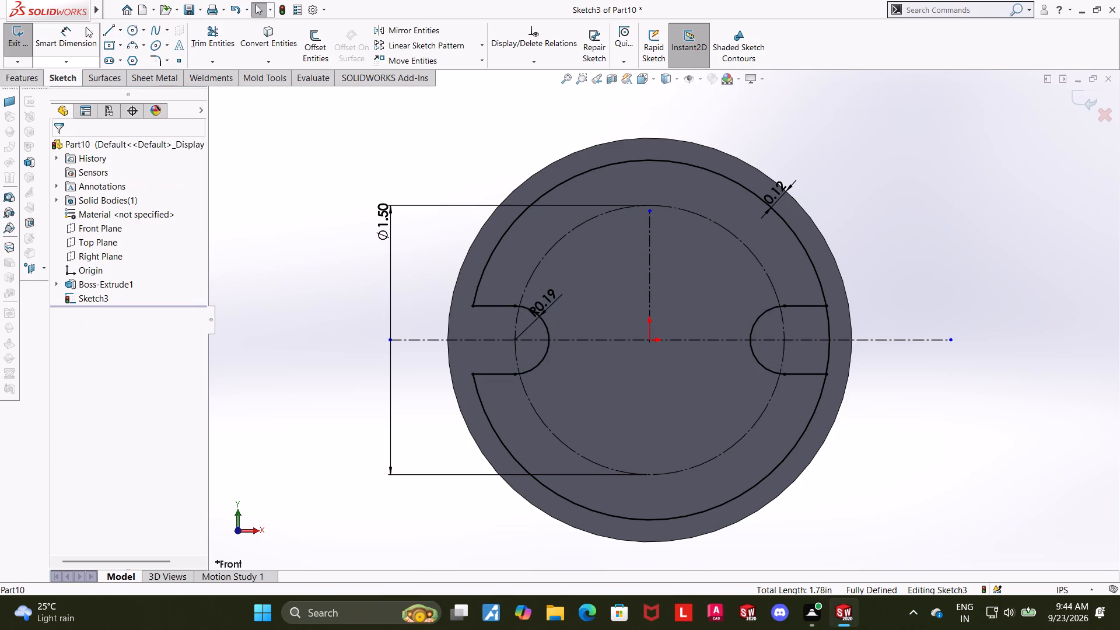
Trim the section of the 2 in circle lying between the mirrored notch's two horizontal lines.
left_click(189, 48)
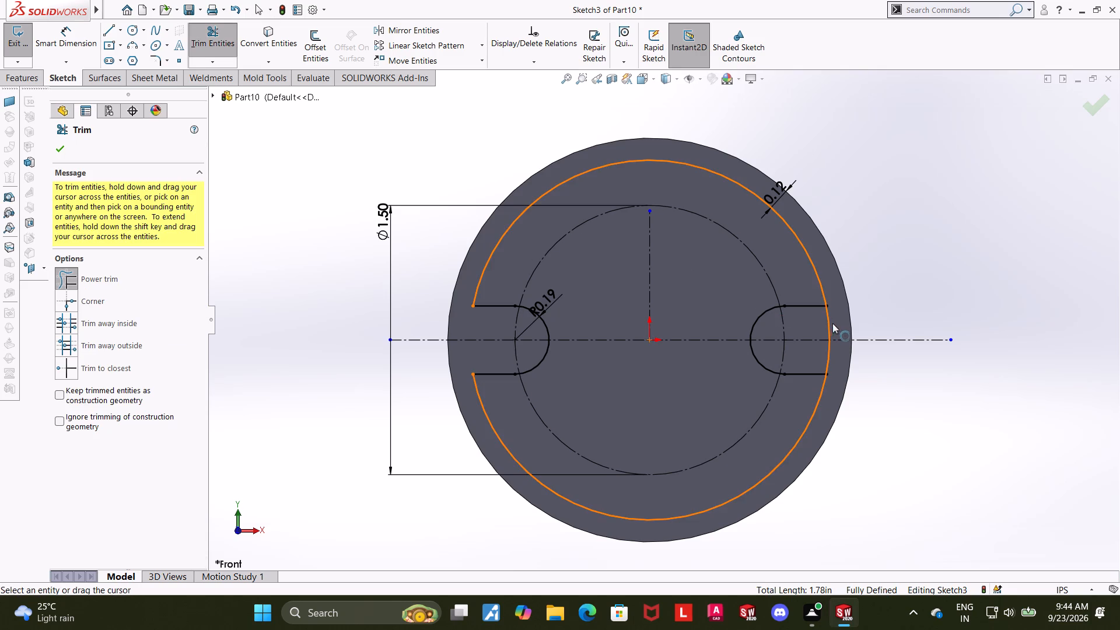
left_click_drag(836, 321, 819, 325)
left_click_drag(834, 350, 824, 349)
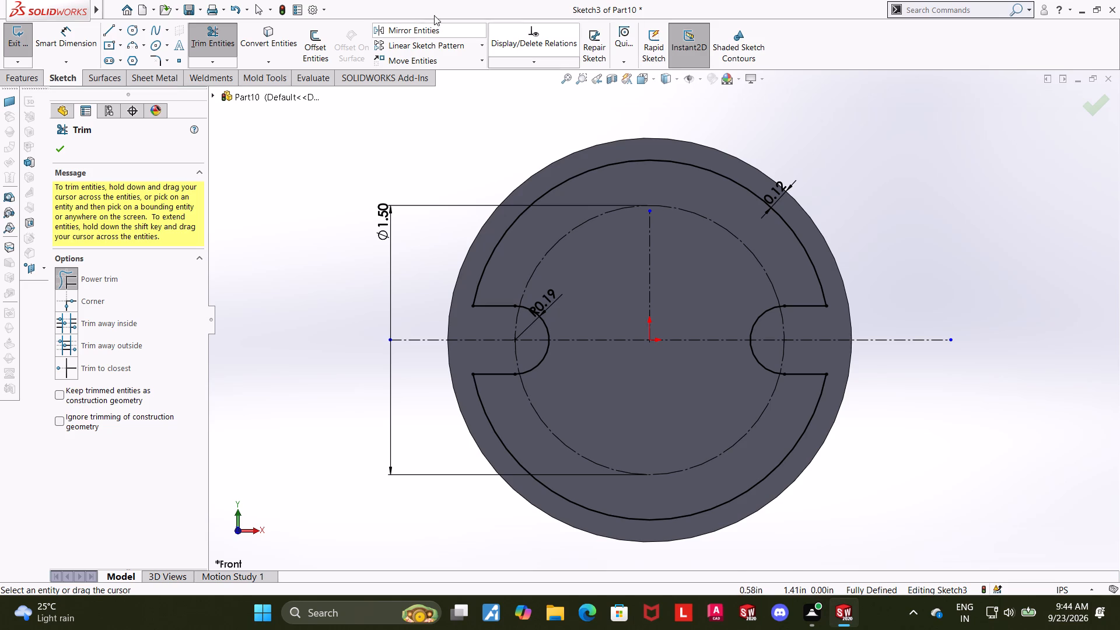
left_click(64, 148)
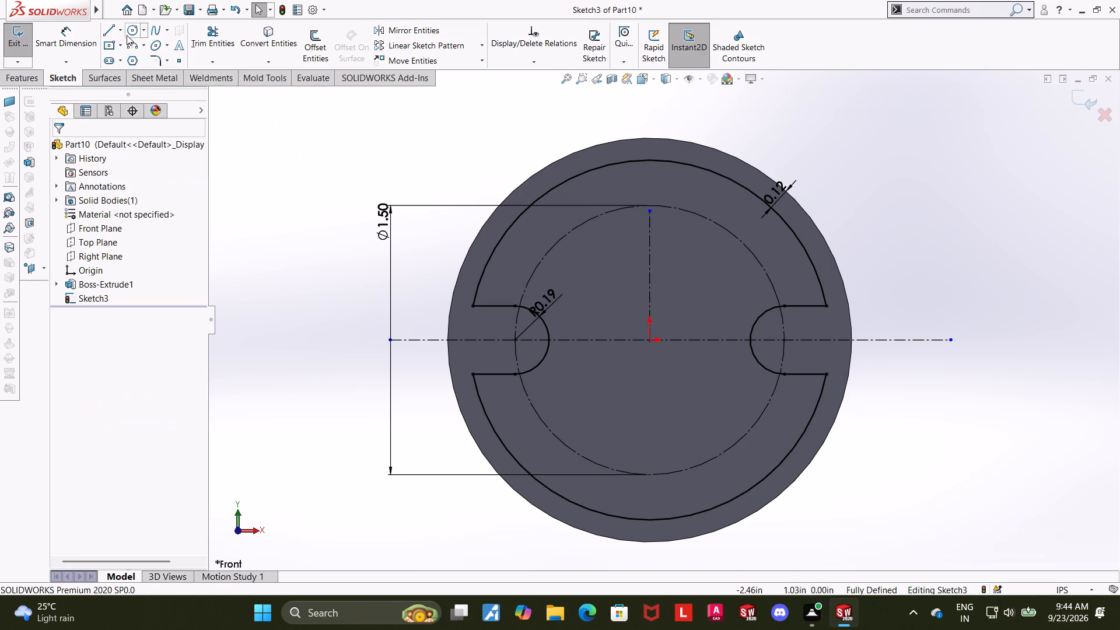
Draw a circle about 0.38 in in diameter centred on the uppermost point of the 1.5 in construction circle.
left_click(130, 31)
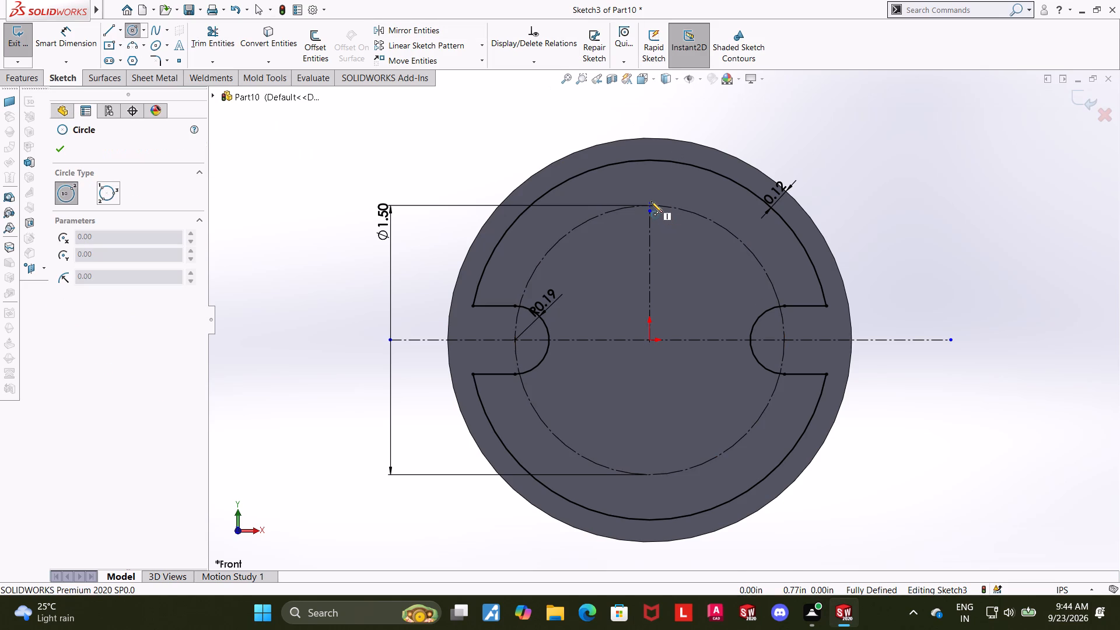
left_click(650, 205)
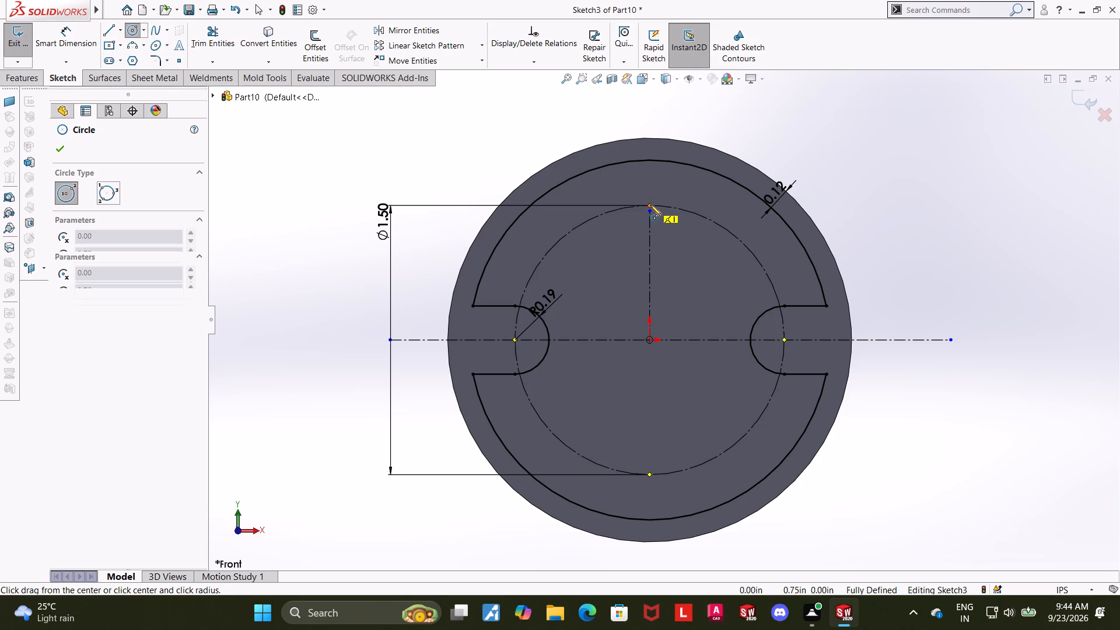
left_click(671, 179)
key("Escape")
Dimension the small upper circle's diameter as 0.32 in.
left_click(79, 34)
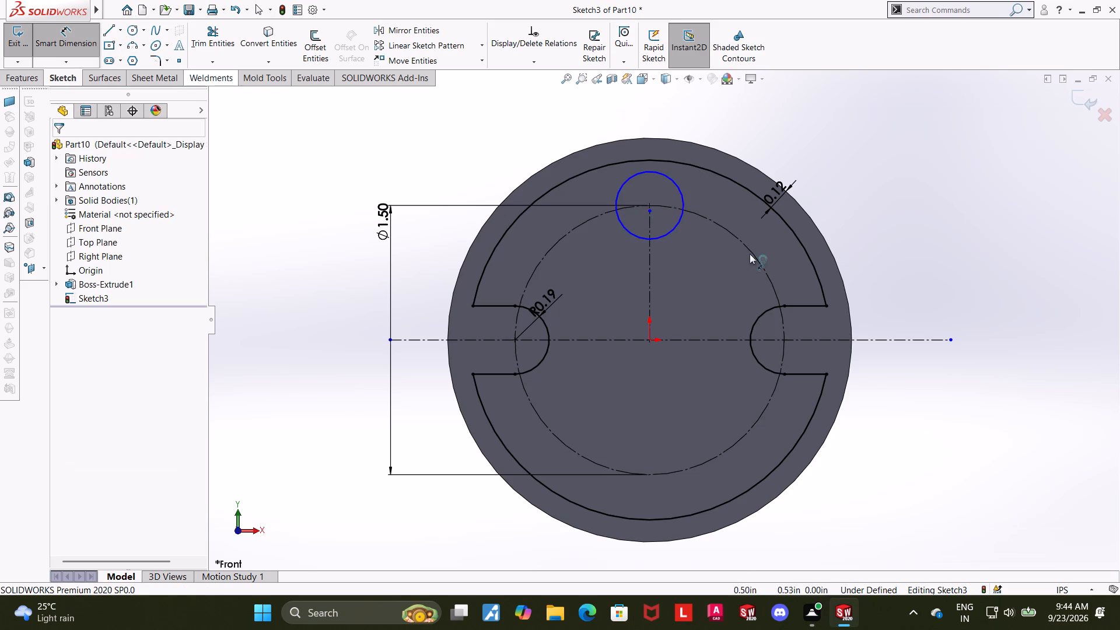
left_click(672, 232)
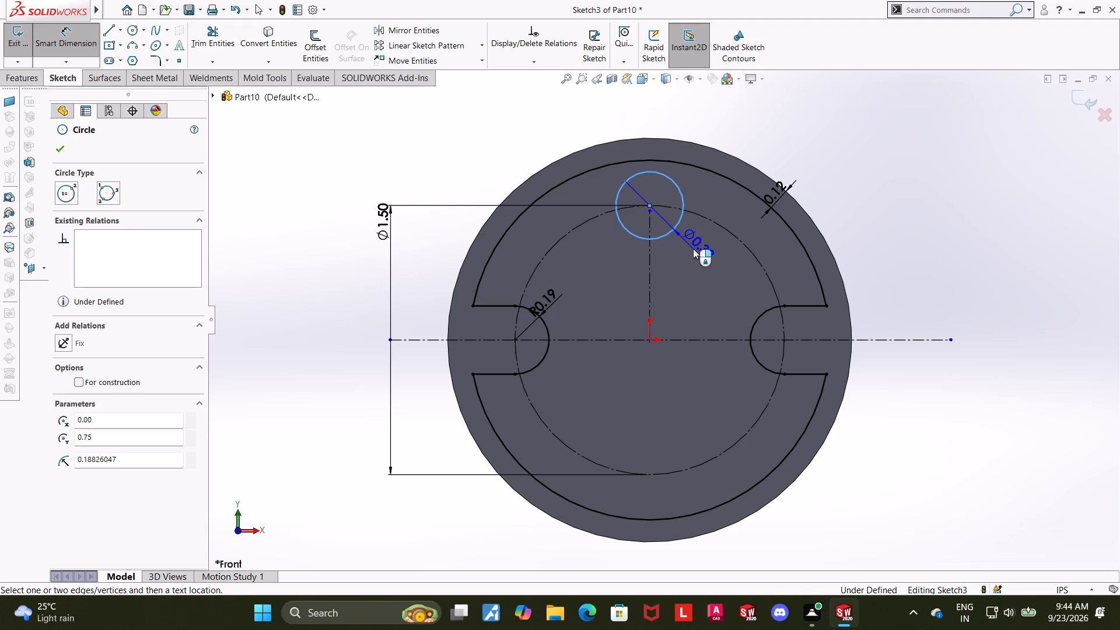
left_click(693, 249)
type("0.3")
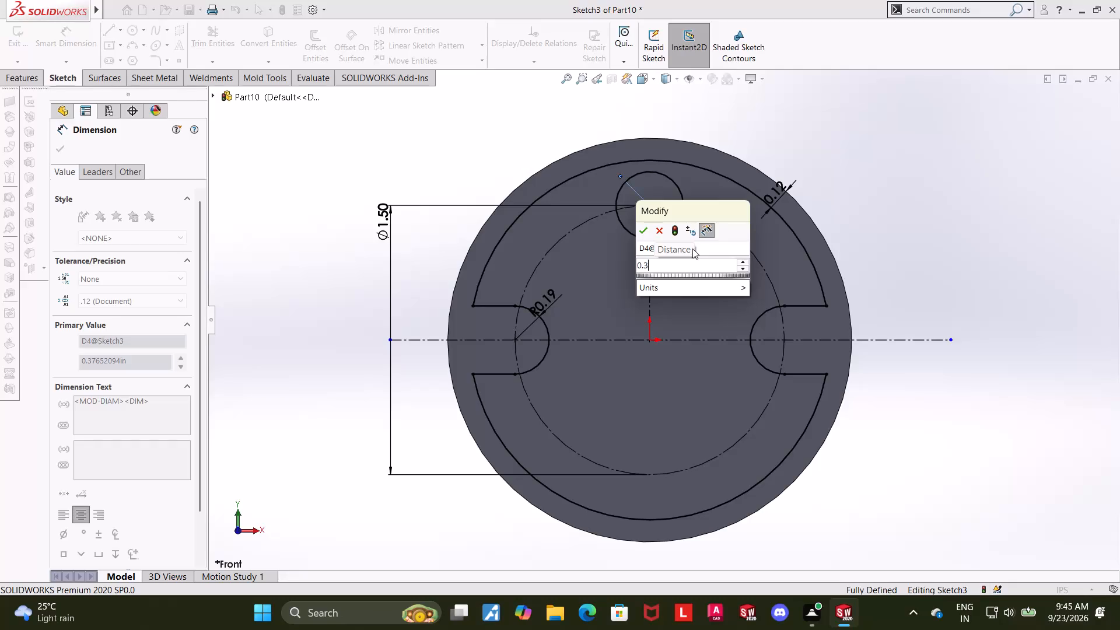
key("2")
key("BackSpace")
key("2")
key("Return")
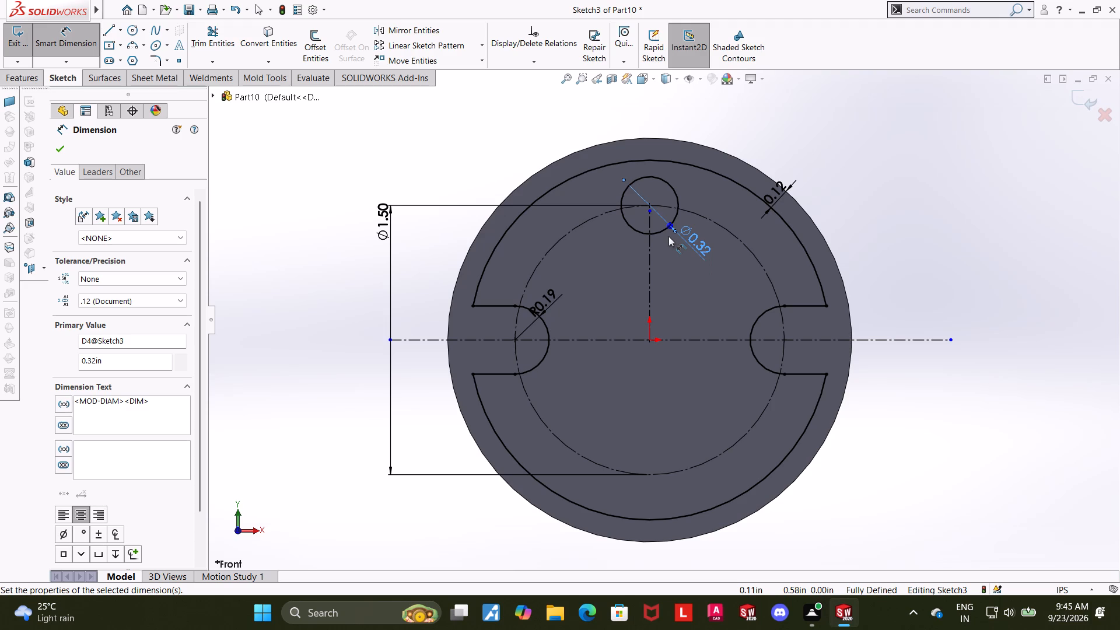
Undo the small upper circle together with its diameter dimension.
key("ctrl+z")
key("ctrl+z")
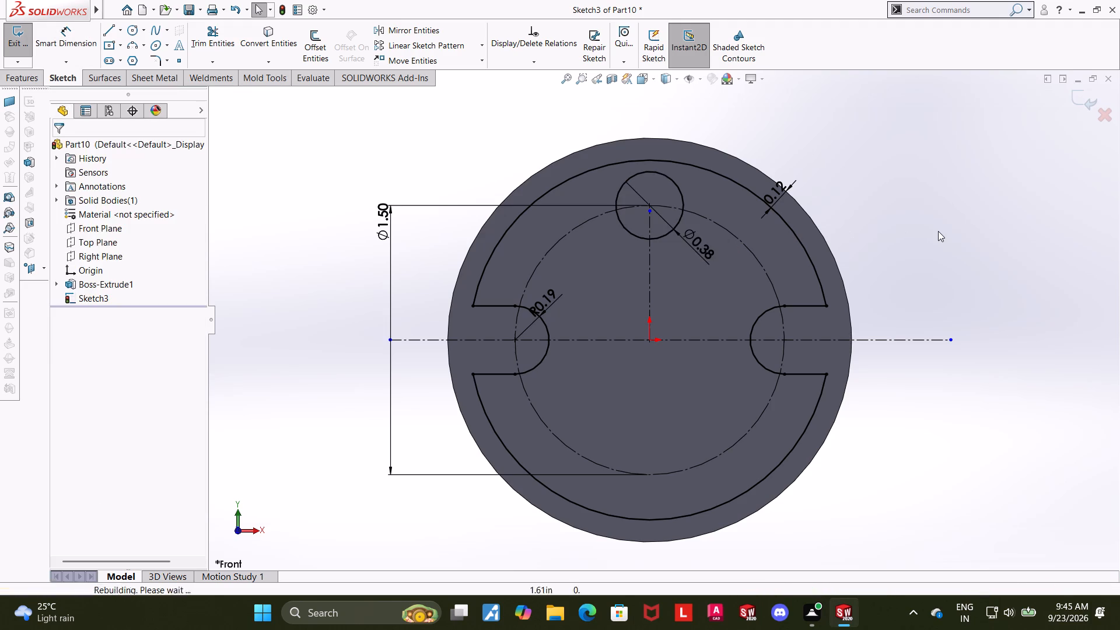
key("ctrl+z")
Close the sketch and cut-extrude the two-notched profile into the disc with a blind depth of 0.5-0.12 in.
left_click(1090, 97)
middle_click_drag(1006, 168, 993, 175)
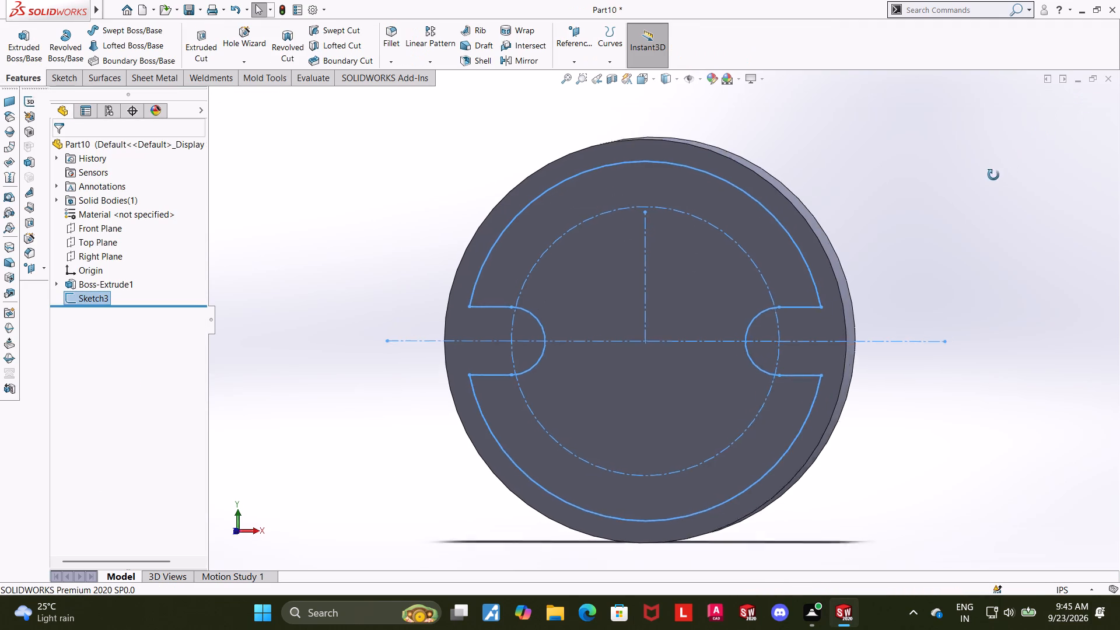
middle_click_drag(993, 175, 975, 183)
left_click(202, 38)
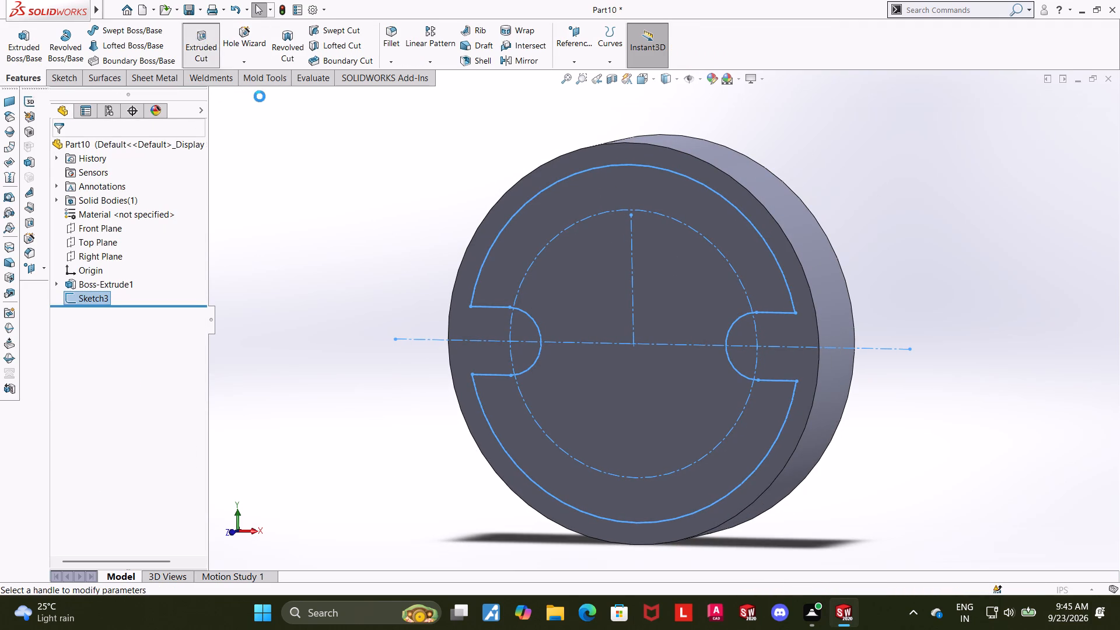
middle_click(307, 156)
left_click(148, 277)
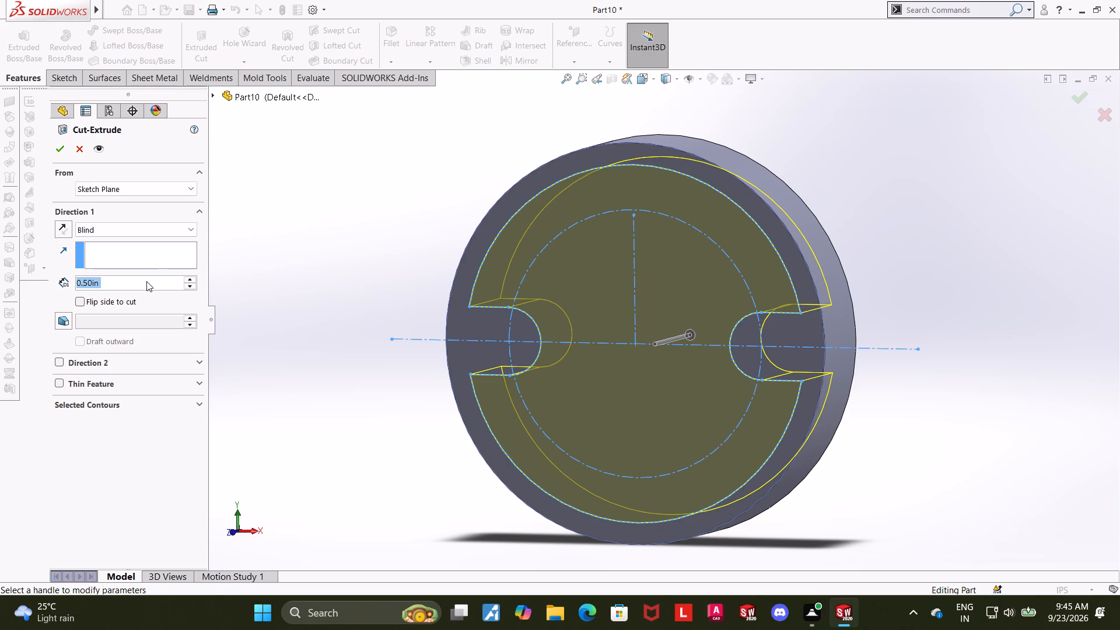
type("0.5-")
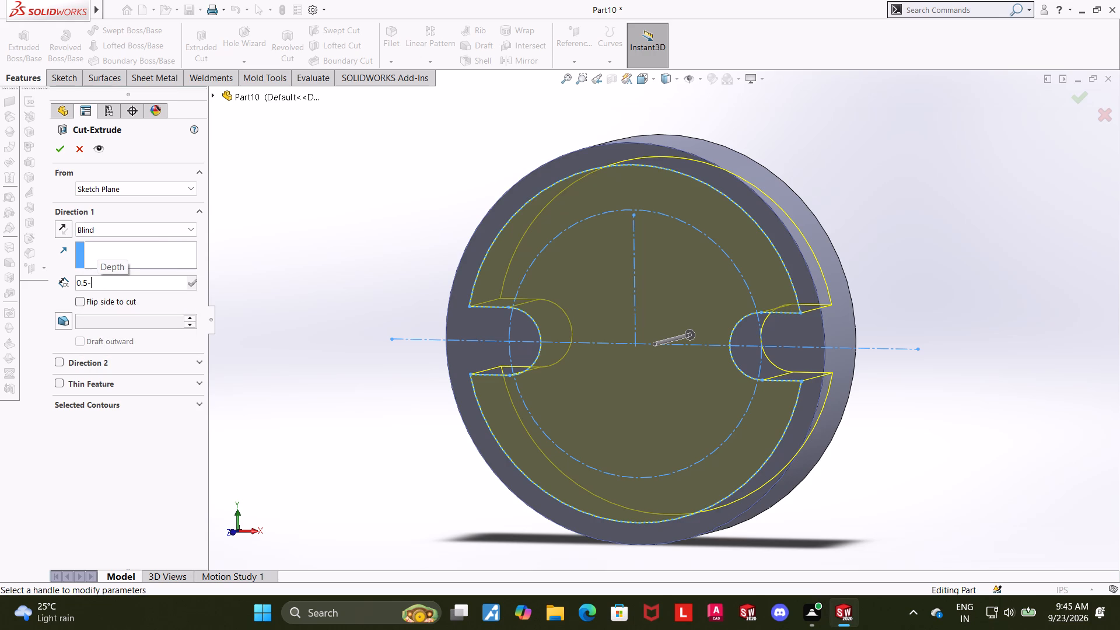
type("0.12")
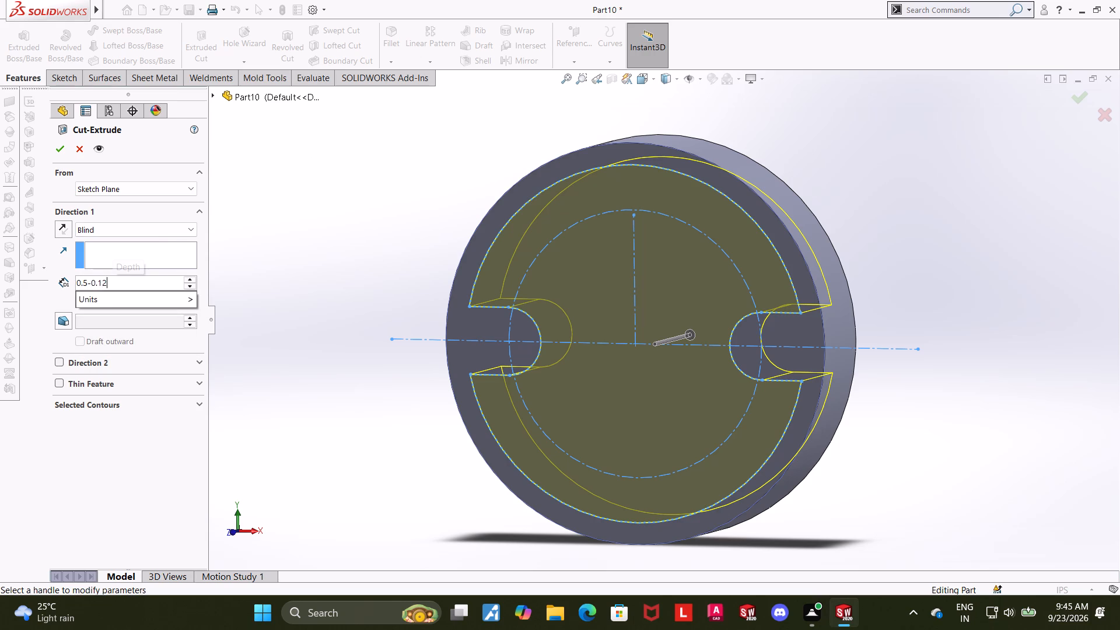
key("Return")
left_click(59, 148)
left_click(285, 211)
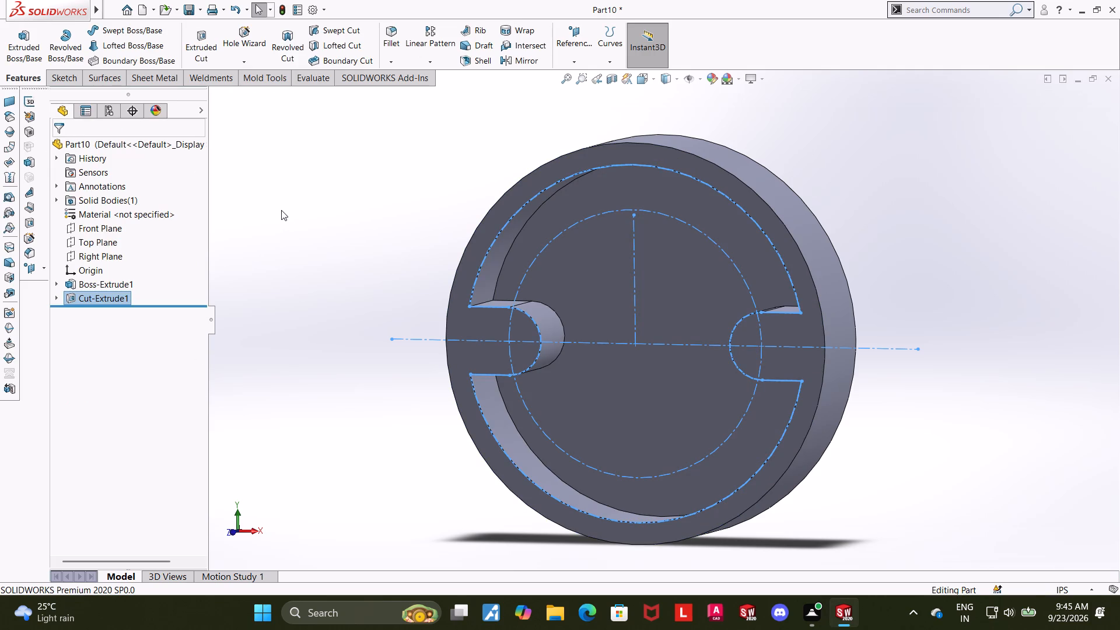
Start a sketch on the flat floor of the two-notched pocket and view it face-on.
scroll(281, 210, "up", 3)
scroll(779, 230, "up", 1)
middle_click_drag(777, 234, 757, 289)
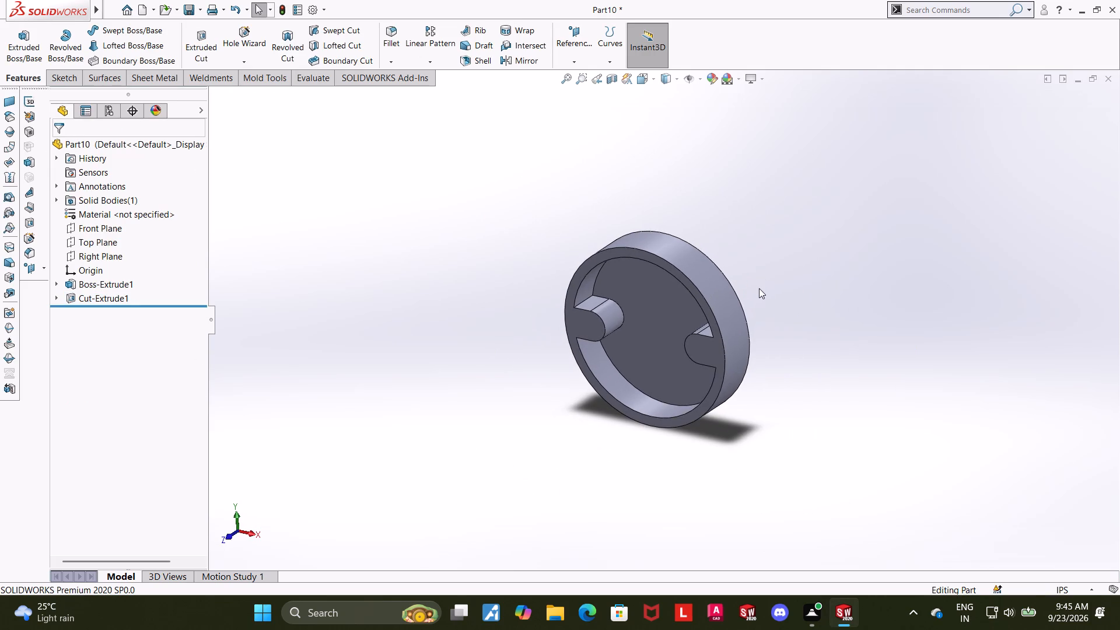
left_click(667, 314)
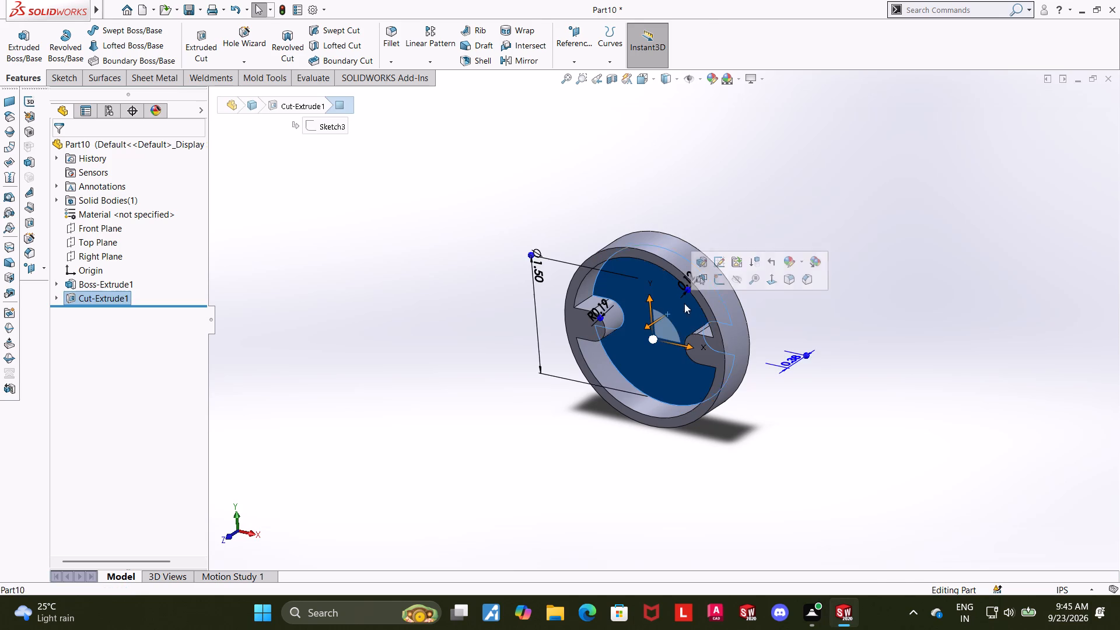
left_click(719, 280)
left_click(111, 310)
left_click(143, 295)
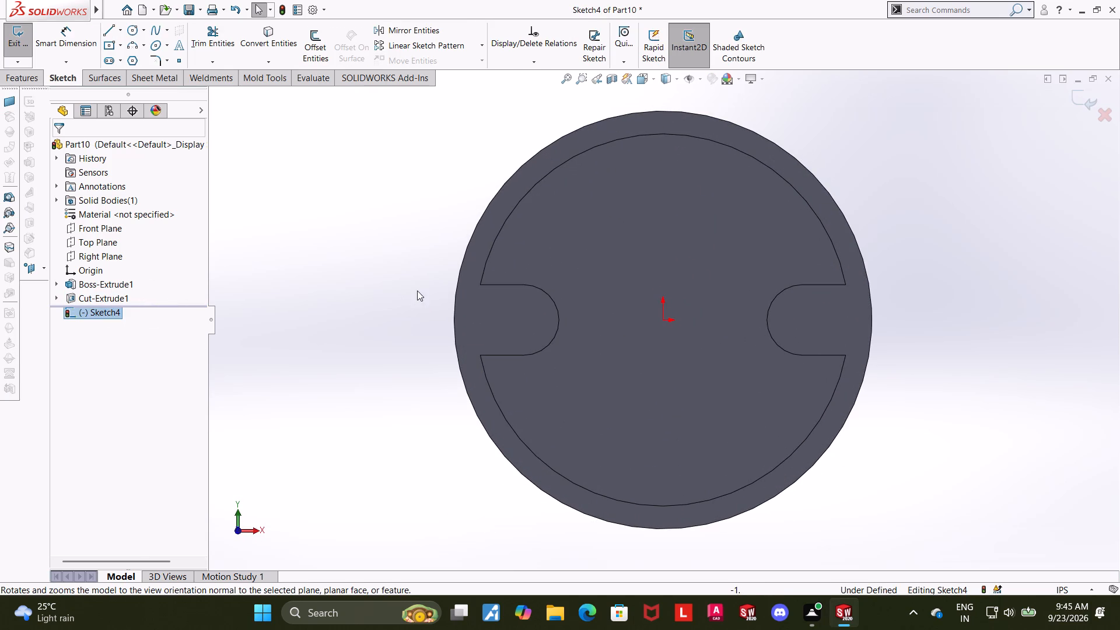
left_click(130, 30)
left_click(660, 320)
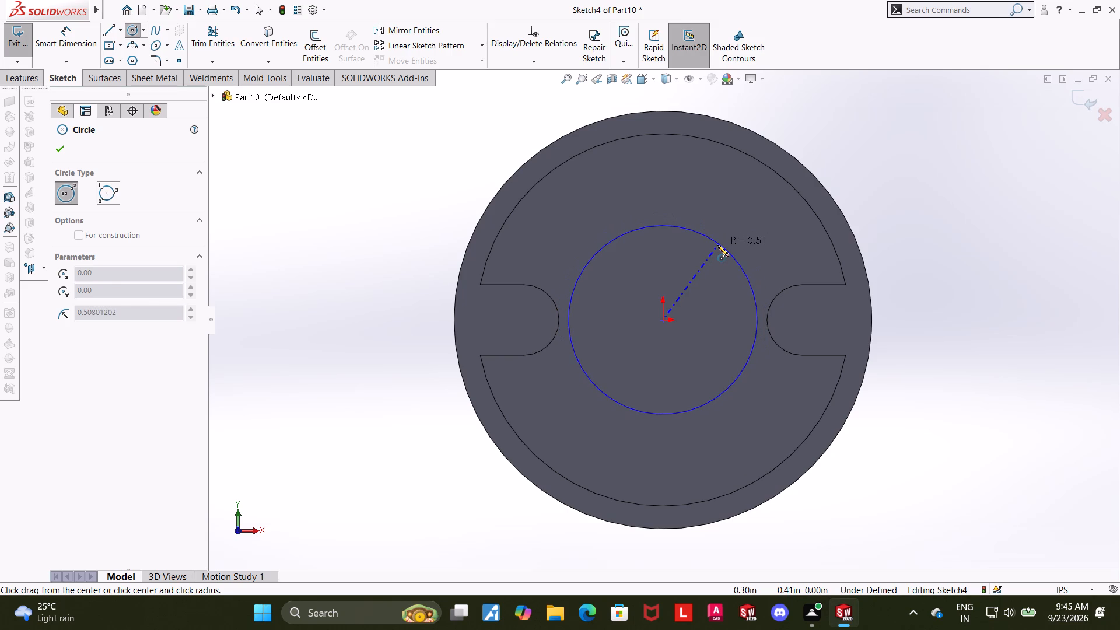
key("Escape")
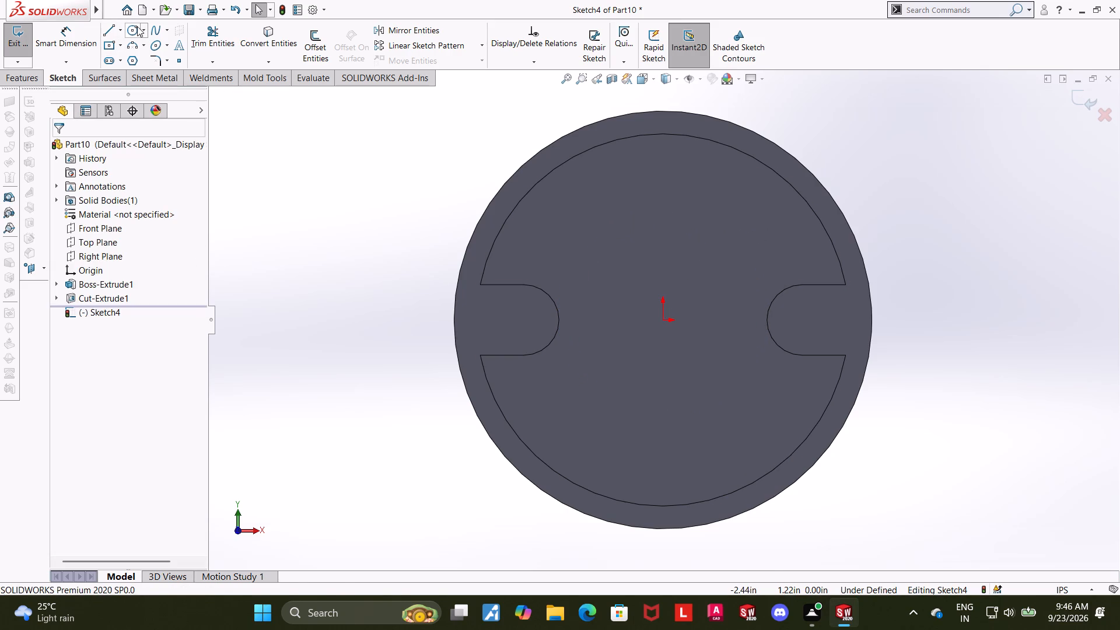
Draw a circle about 1.5 in in diameter centred on the origin and convert it to construction geometry.
left_click(130, 31)
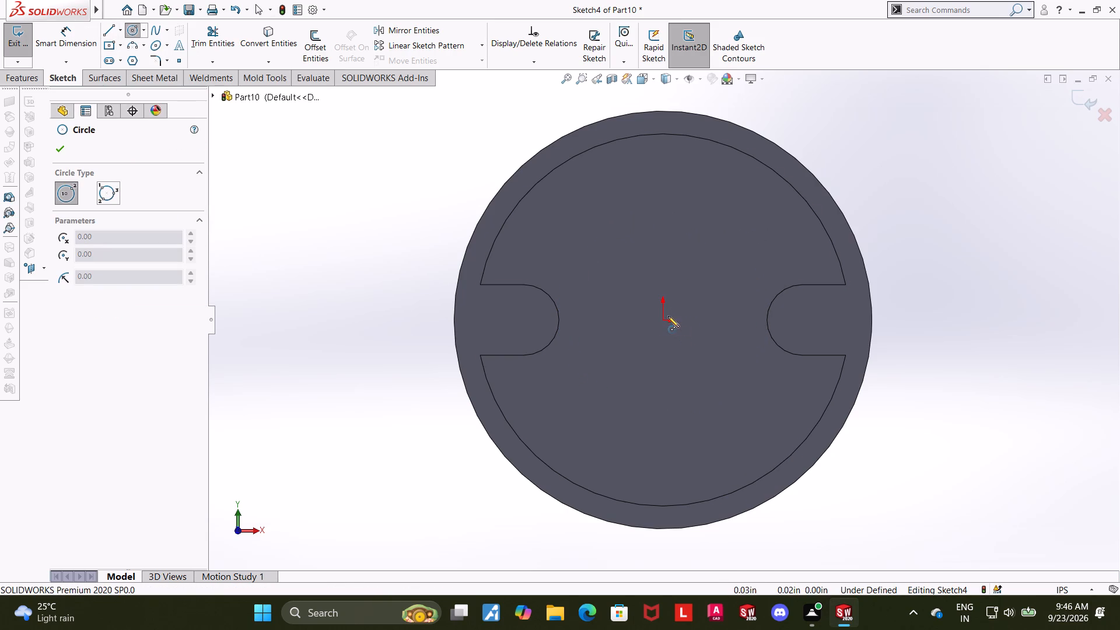
left_click(663, 321)
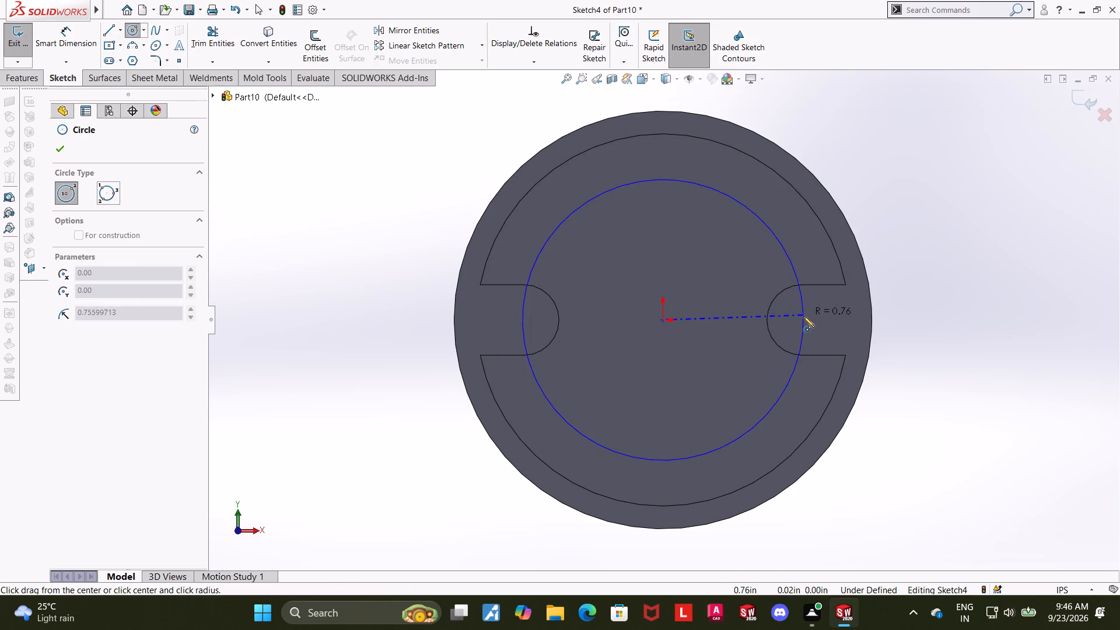
left_click(802, 323)
key("Escape")
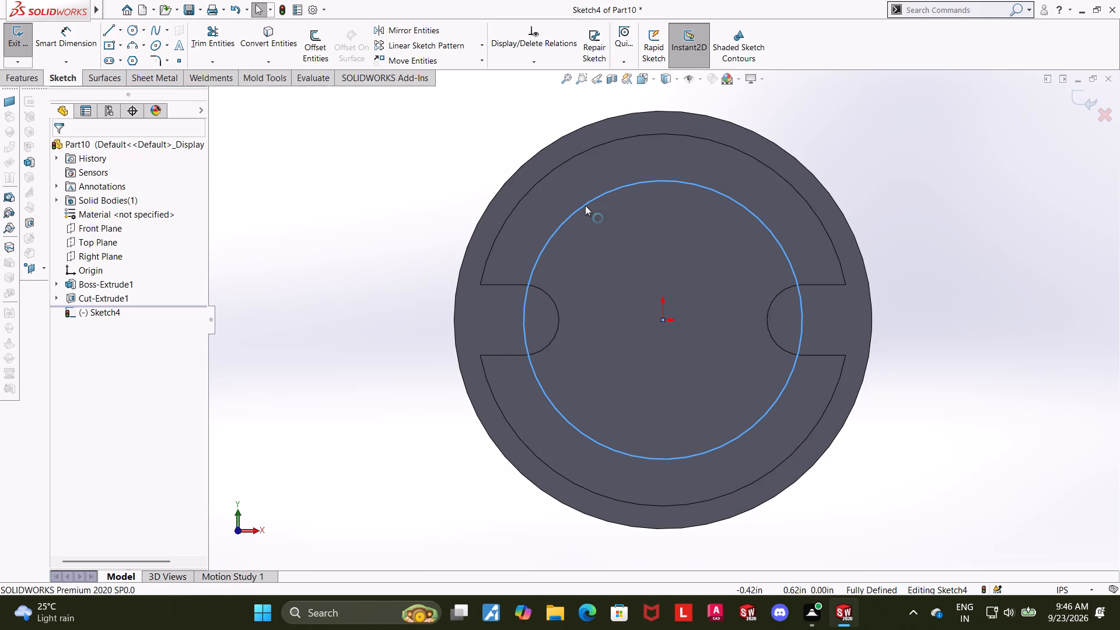
left_click(586, 205)
left_click(636, 169)
left_click(342, 142)
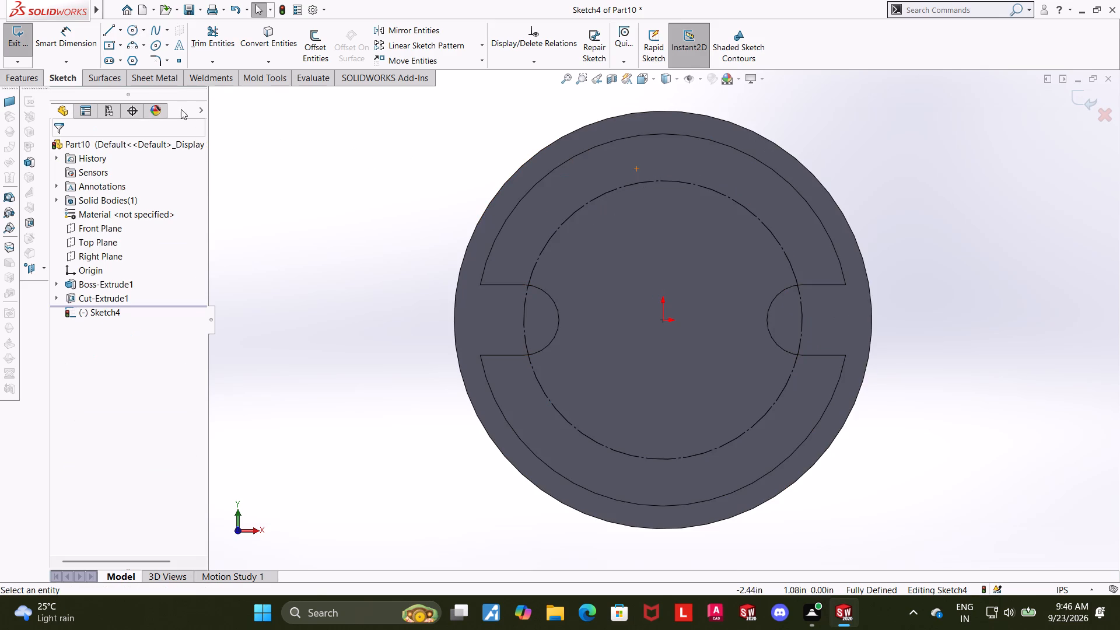
Draw a circle about 0.34 in in diameter centred on the uppermost point of the construction circle.
left_click(134, 27)
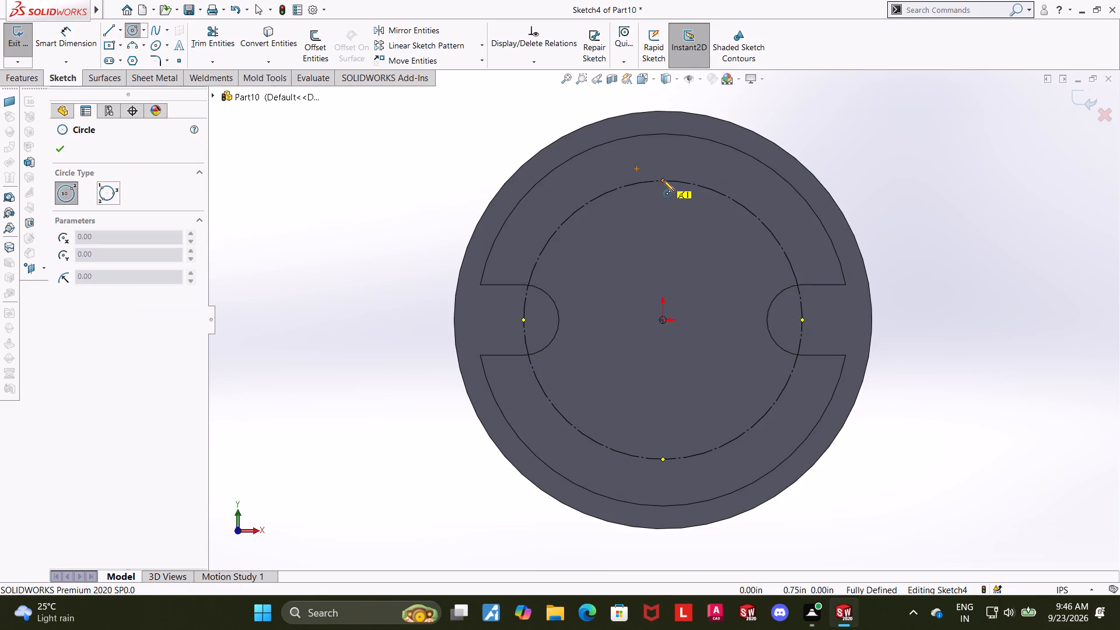
left_click(663, 181)
left_click(684, 157)
key("Escape")
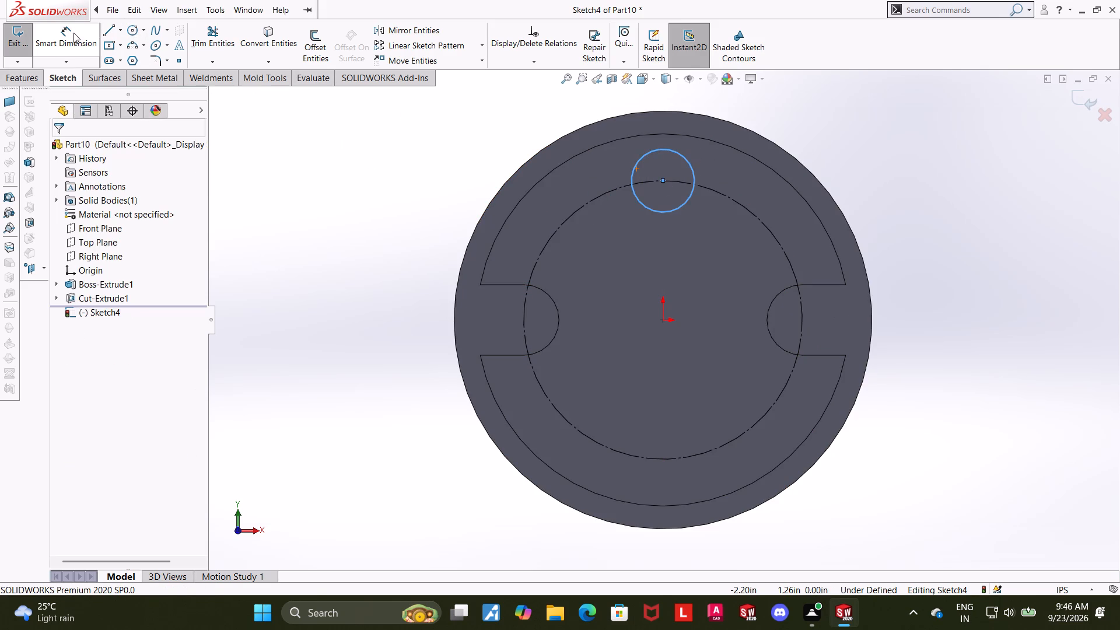
Dimension the small upper circle's diameter as 0.32 in.
left_click(74, 33)
left_click(687, 205)
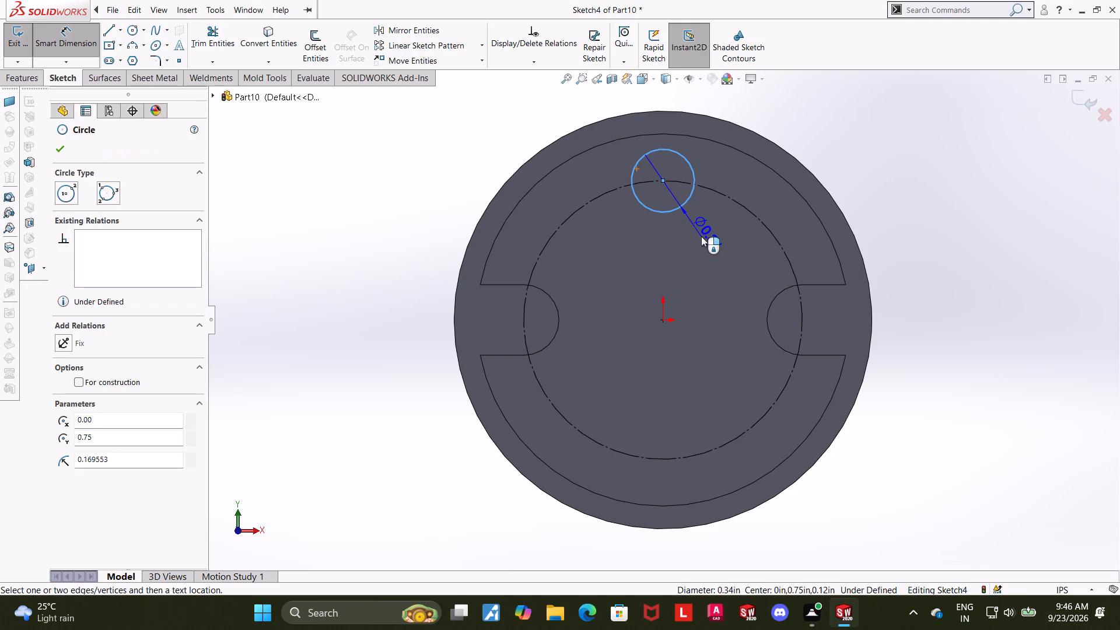
left_click(701, 236)
type("0.3")
key("2")
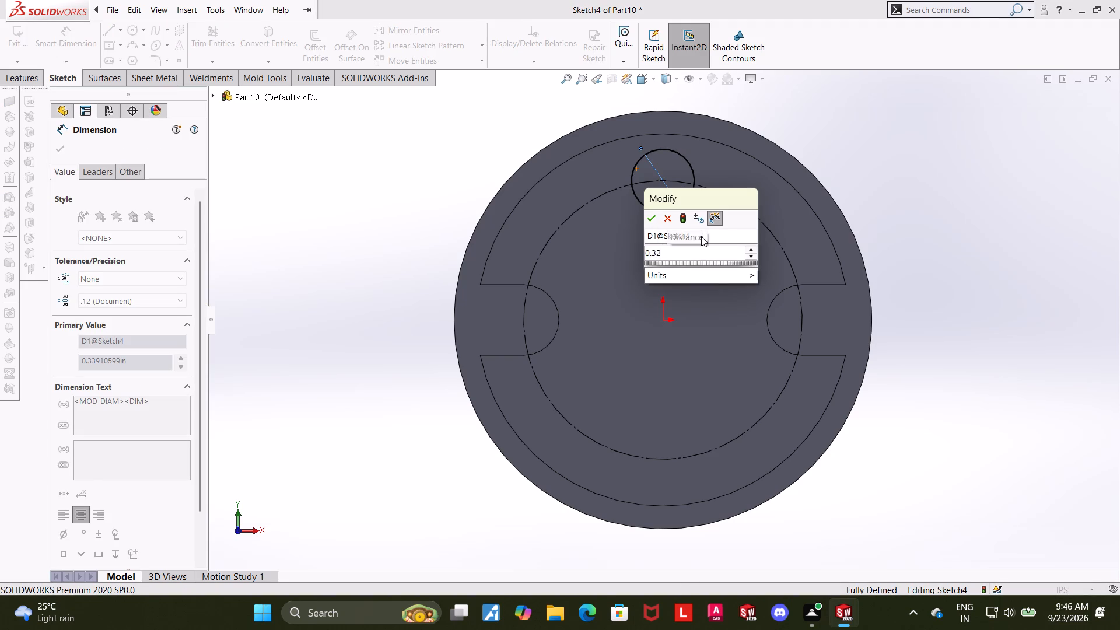
key("Return")
key("Escape")
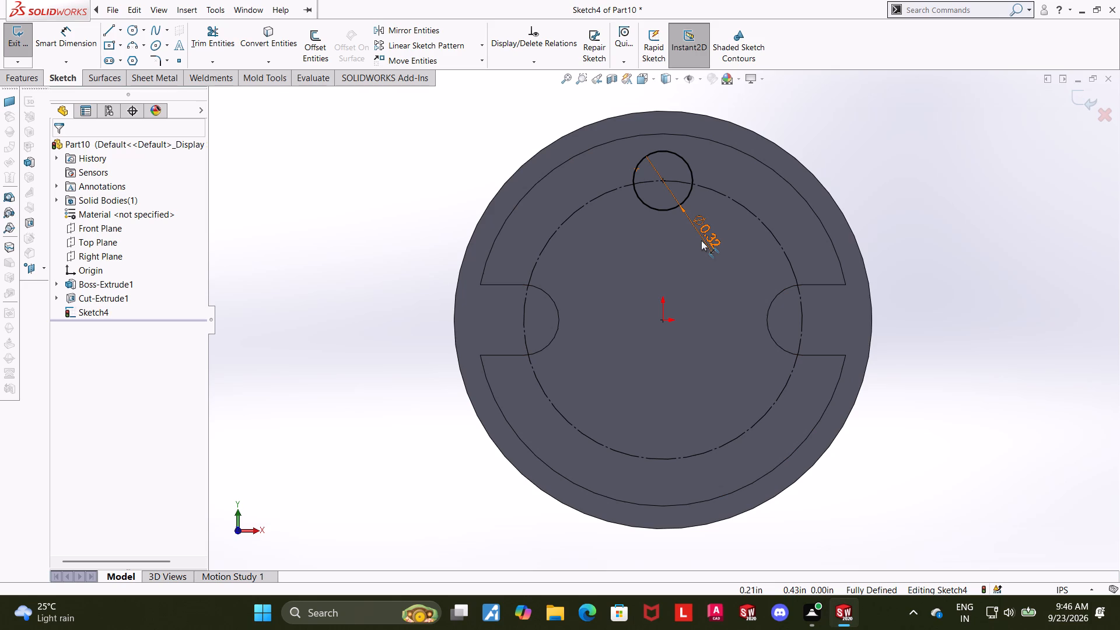
Examine the pocket-floor sketch and the notched disc from several angles.
scroll(701, 240, "up", 2)
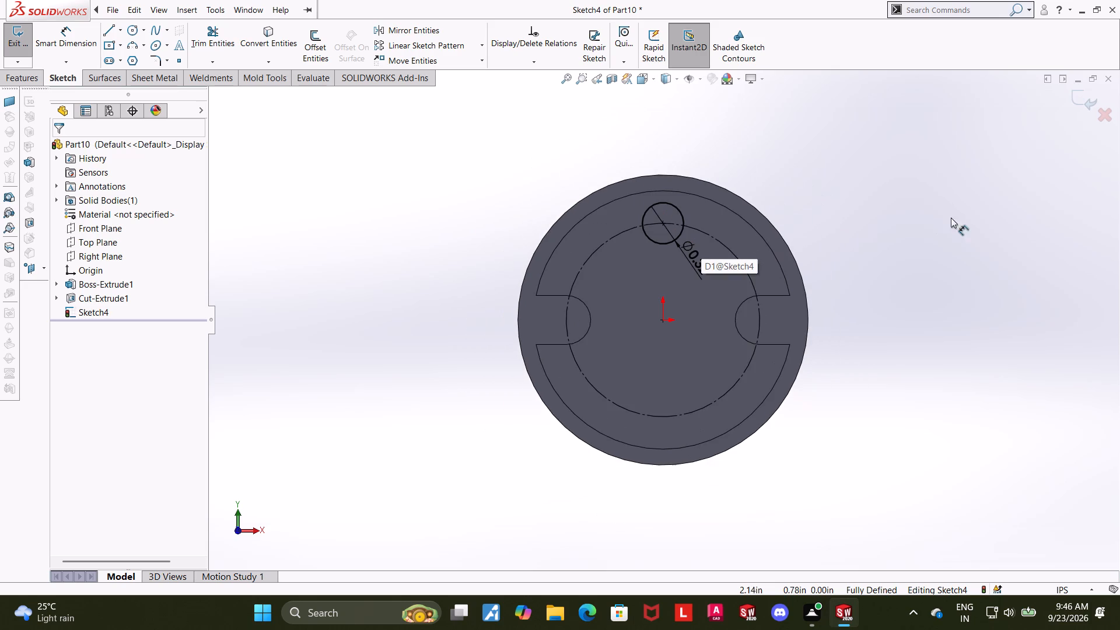
middle_click_drag(928, 221, 892, 242)
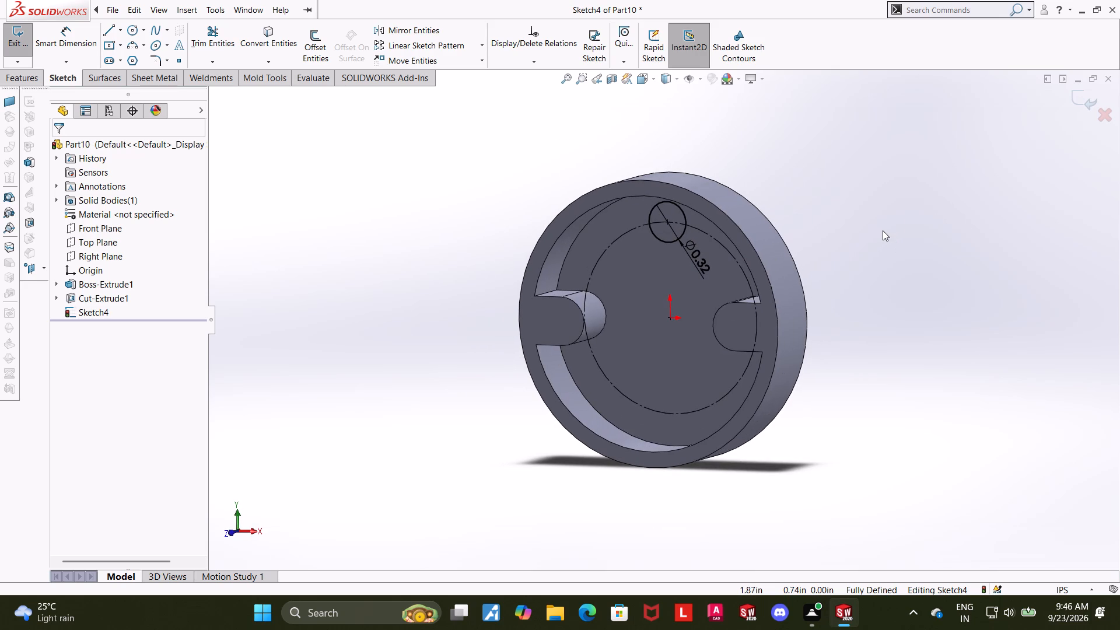
middle_click_drag(878, 236, 875, 262)
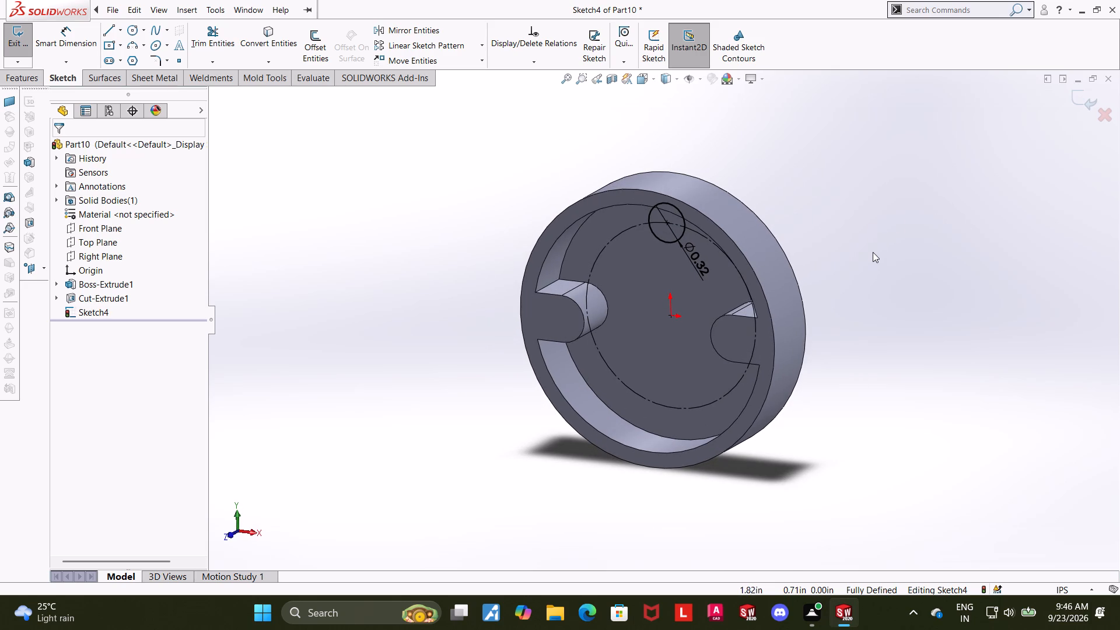
middle_click_drag(857, 249, 839, 249)
scroll(790, 260, "up", 1)
middle_click_drag(790, 260, 796, 229)
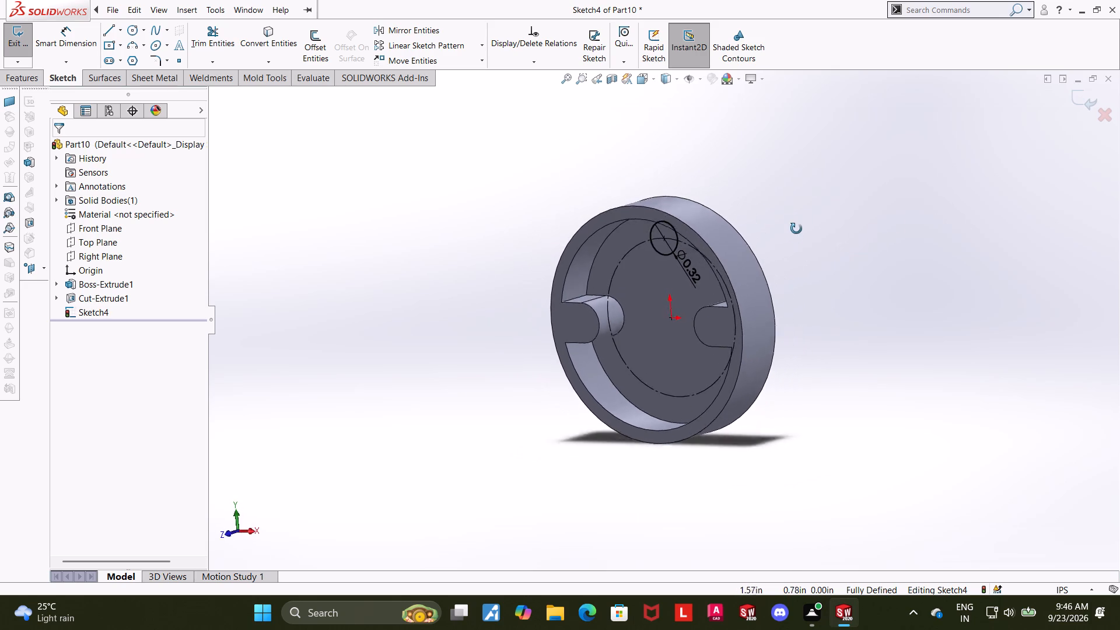
middle_click_drag(796, 229, 790, 228)
scroll(828, 245, "up", 1)
middle_click(828, 246)
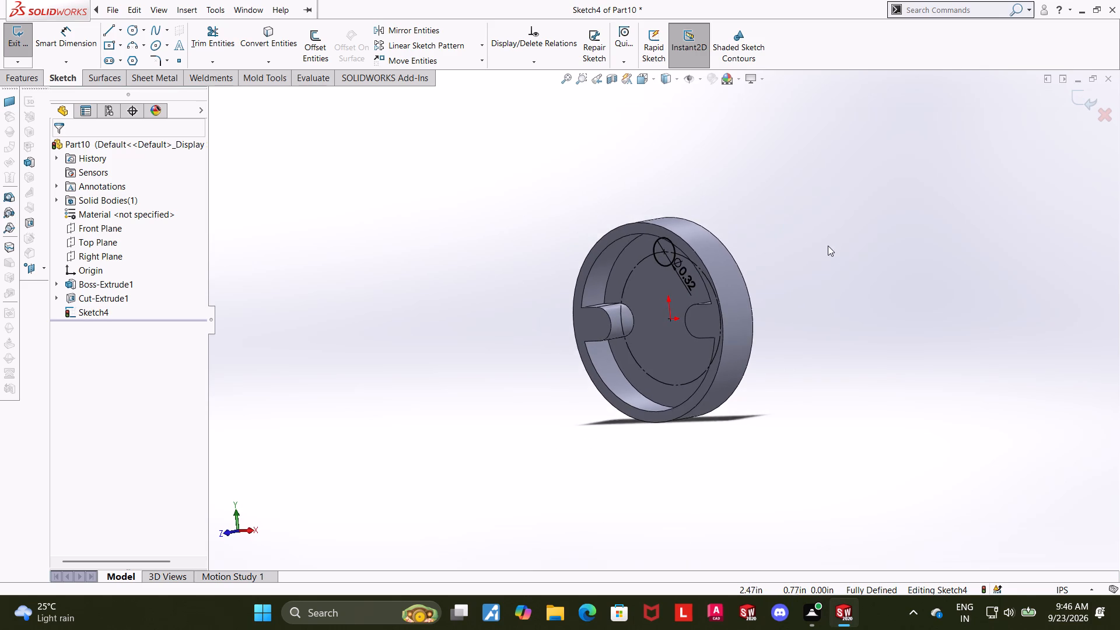
scroll(667, 244, "down", 2)
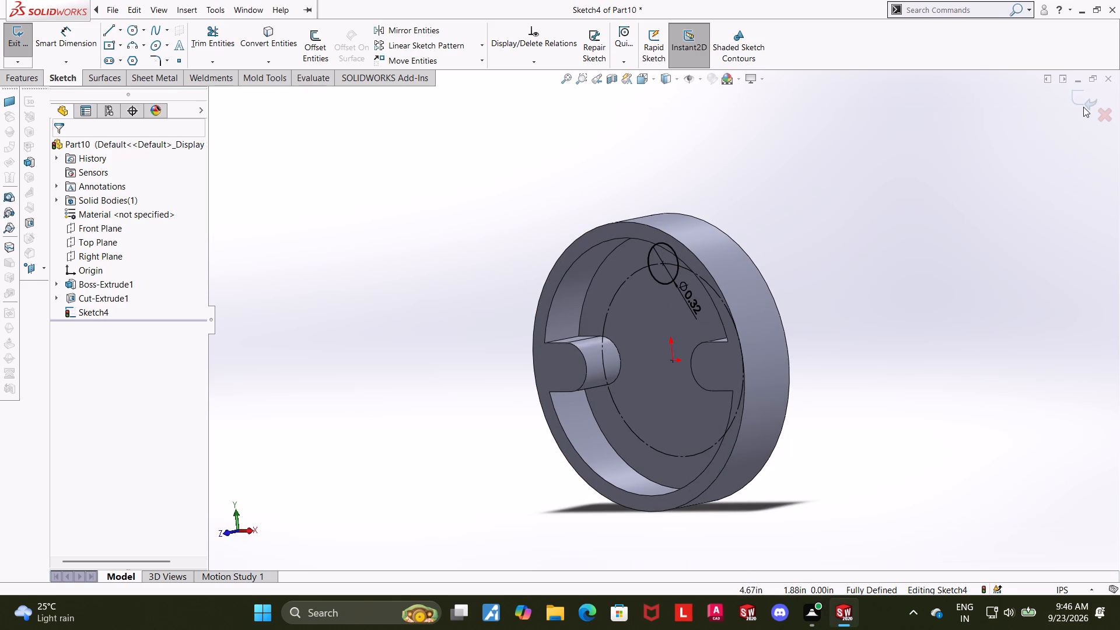
Draw a horizontal centreline from the origin through one notch to beyond the disc's outer edge.
left_click(96, 312)
left_click(123, 295)
left_click(119, 36)
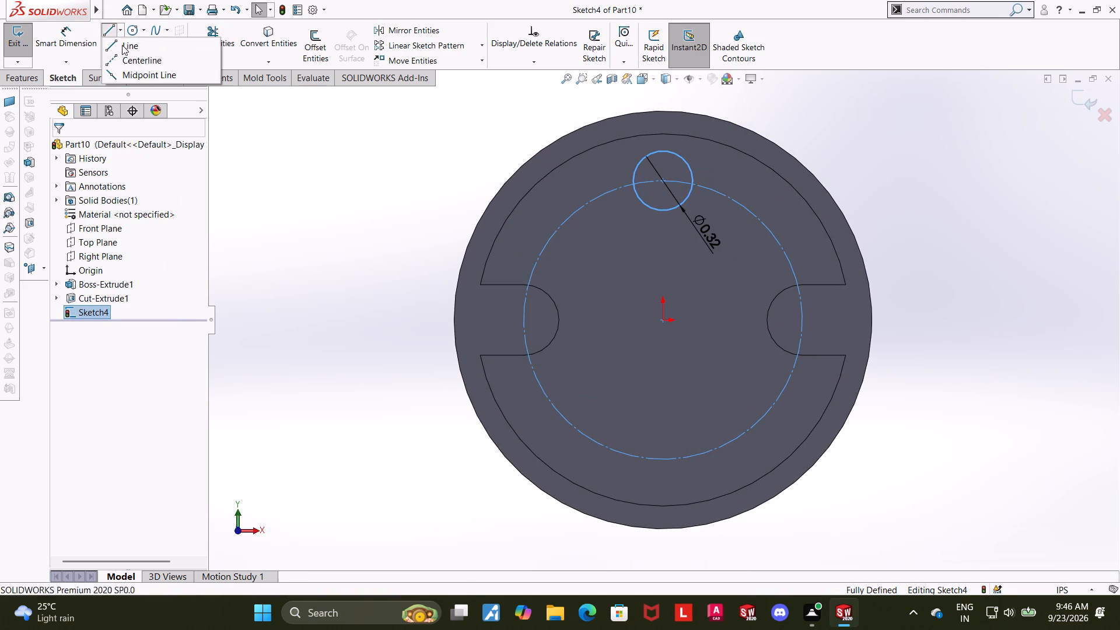
left_click(125, 58)
left_click(665, 322)
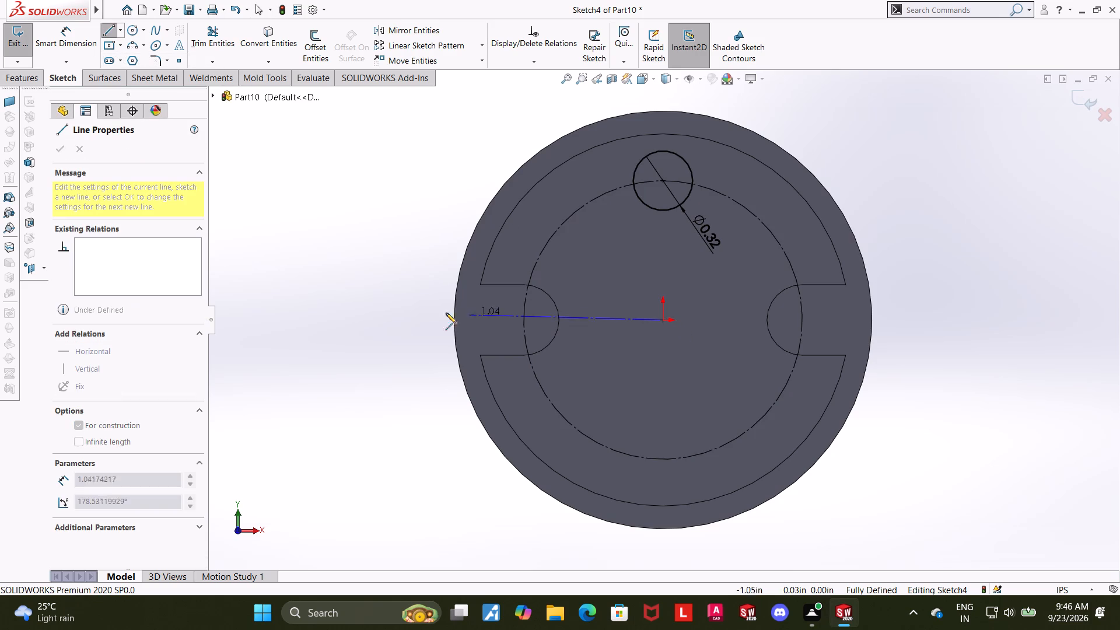
left_click(393, 321)
key("Escape")
key("Escape")
key("Escape")
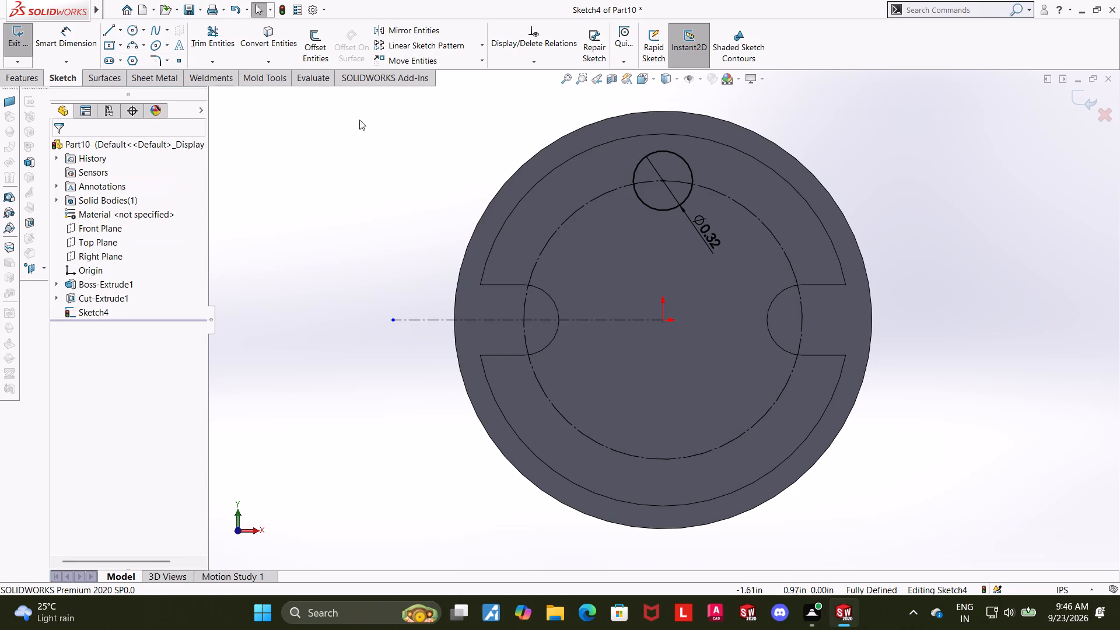
Mirror the 0.32 in circle about the horizontal centreline, keeping the original, and close the sketch.
left_click(394, 30)
left_click(660, 211)
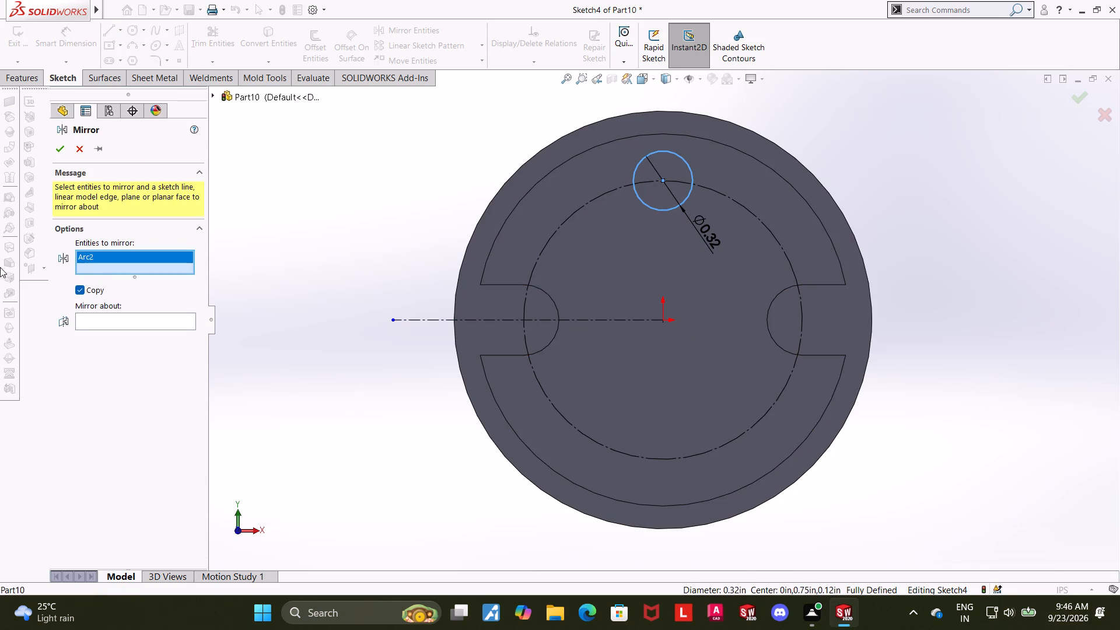
left_click(103, 320)
left_click(579, 320)
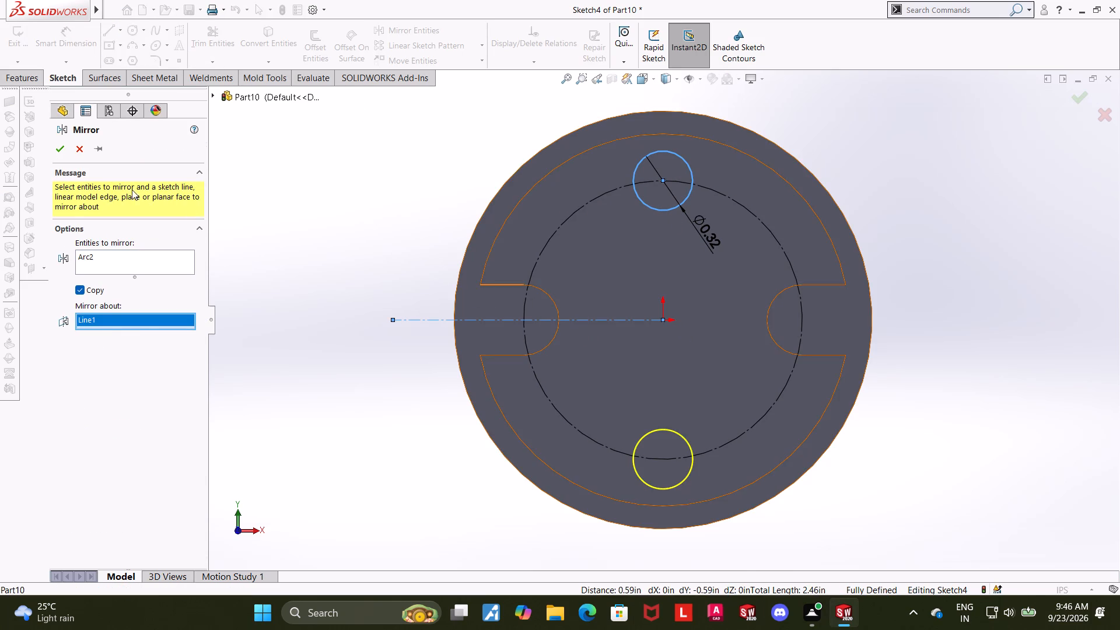
left_click(62, 154)
scroll(892, 226, "up", 3)
middle_click_drag(870, 227, 850, 247)
left_click(1073, 104)
left_click(1081, 95)
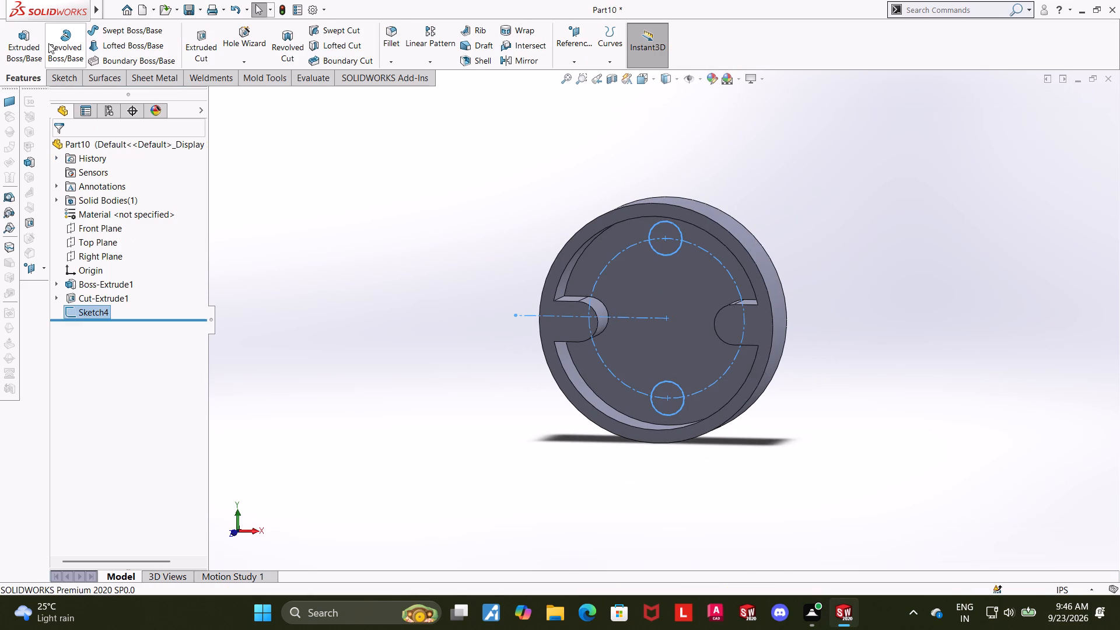
Extrude the two 0.32 in circles from the pocket floor to an offset of 0.12 in from the disc's front rim face.
left_click(34, 38)
middle_click_drag(394, 177, 355, 196)
scroll(395, 204, "down", 1)
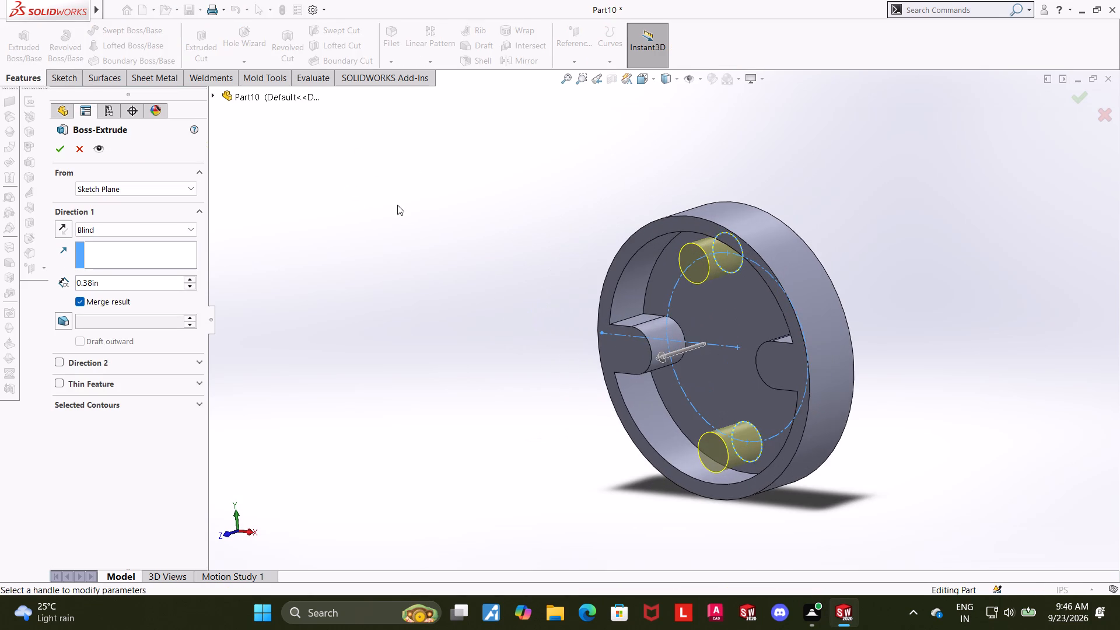
middle_click_drag(920, 246, 925, 205)
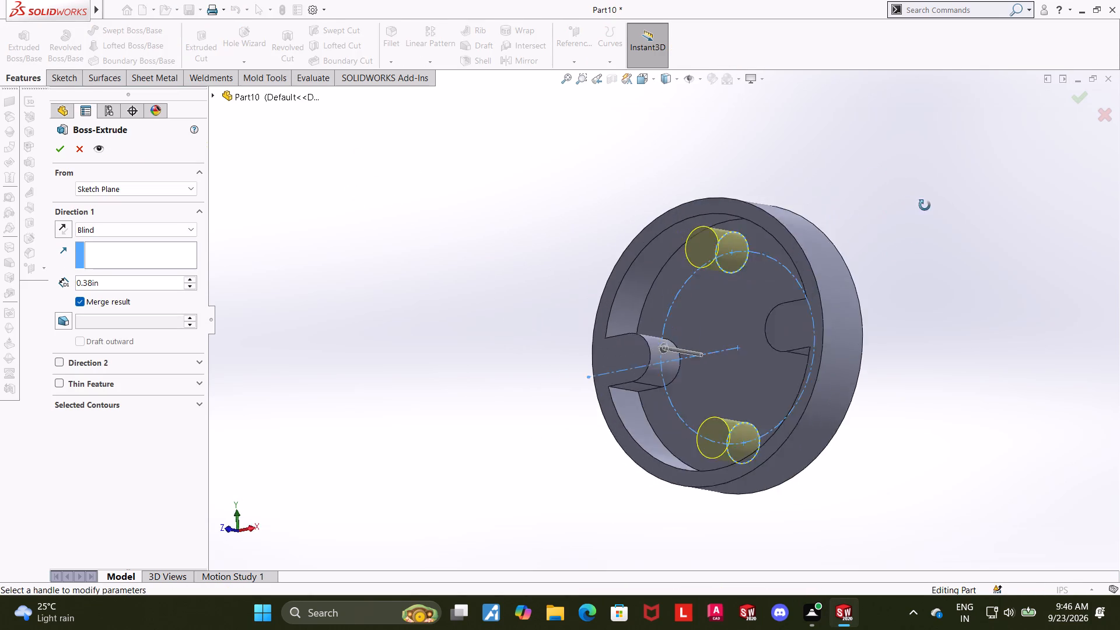
middle_click_drag(925, 205, 905, 246)
double_click(181, 188)
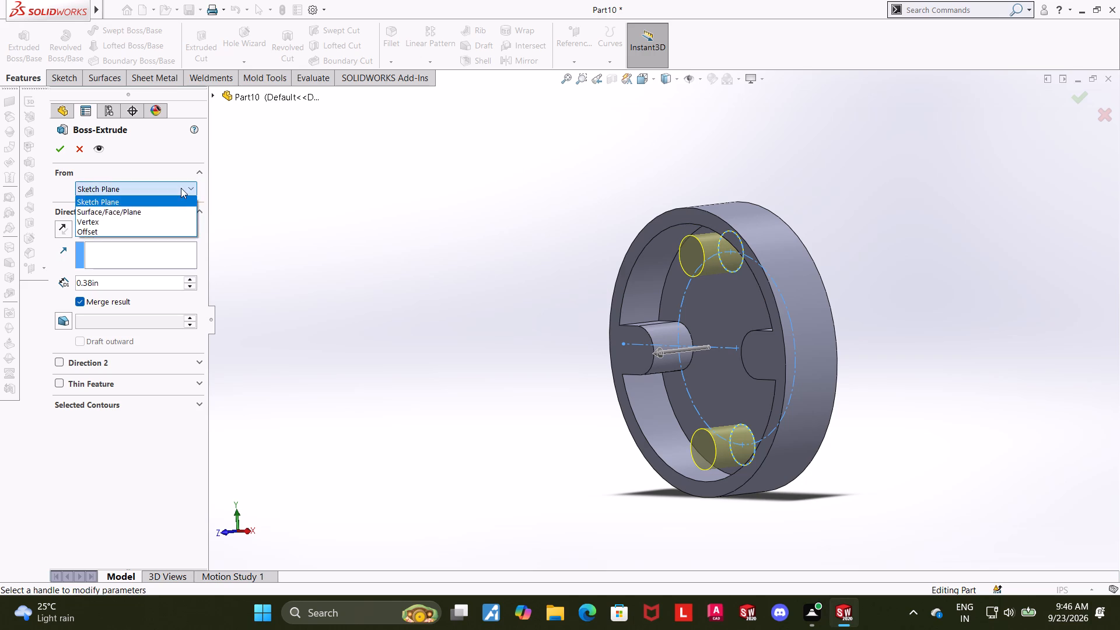
left_click(136, 230)
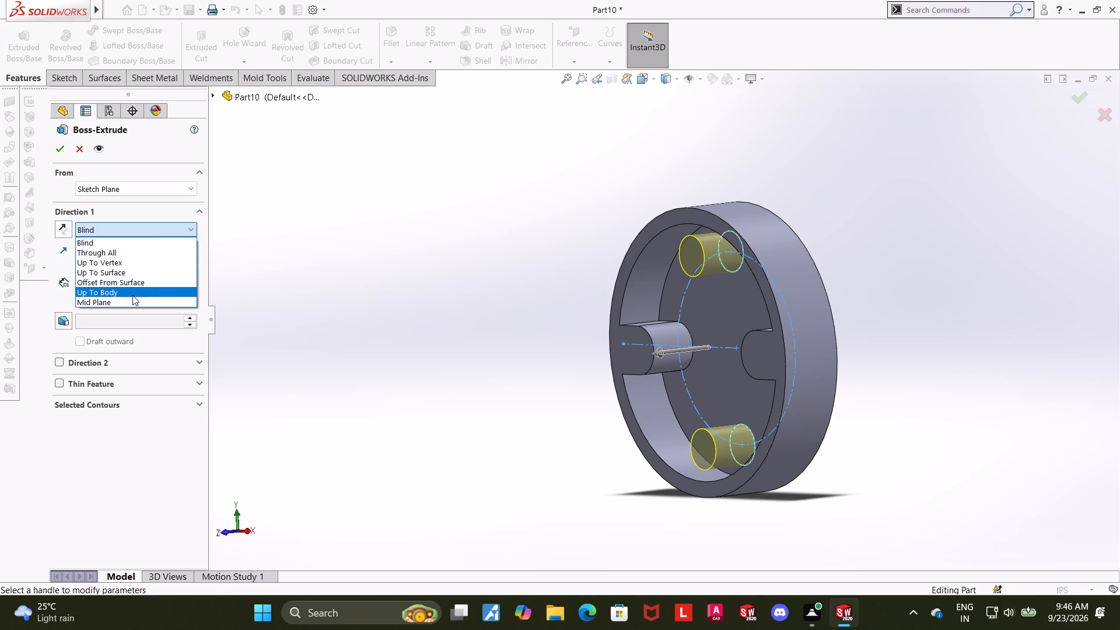
left_click(135, 286)
left_click(682, 217)
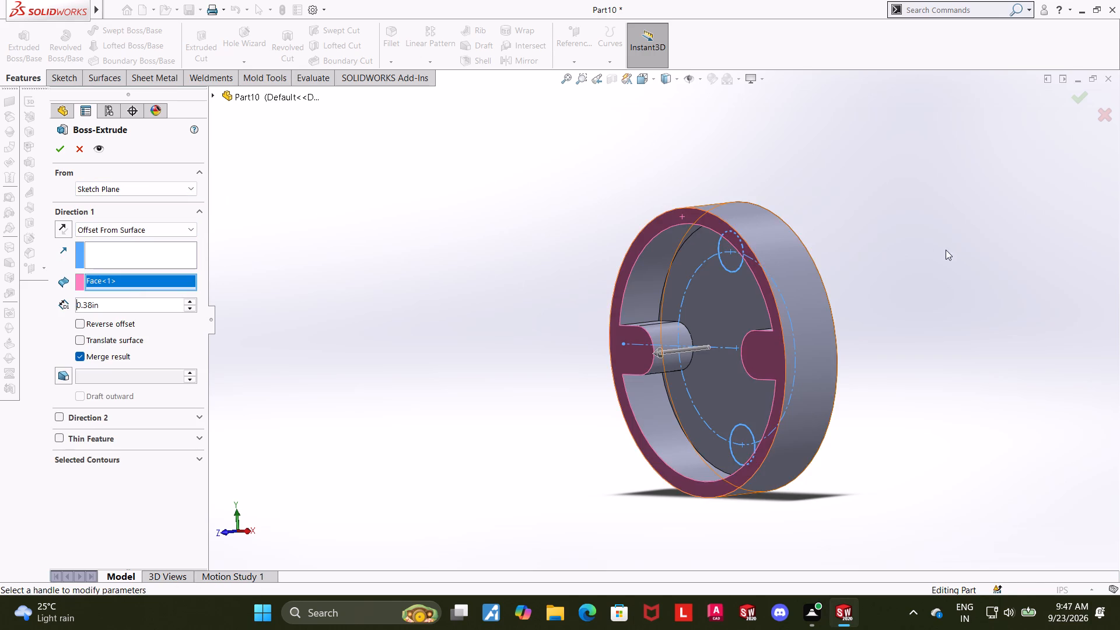
middle_click_drag(942, 254, 929, 279)
left_click_drag(138, 302, 36, 306)
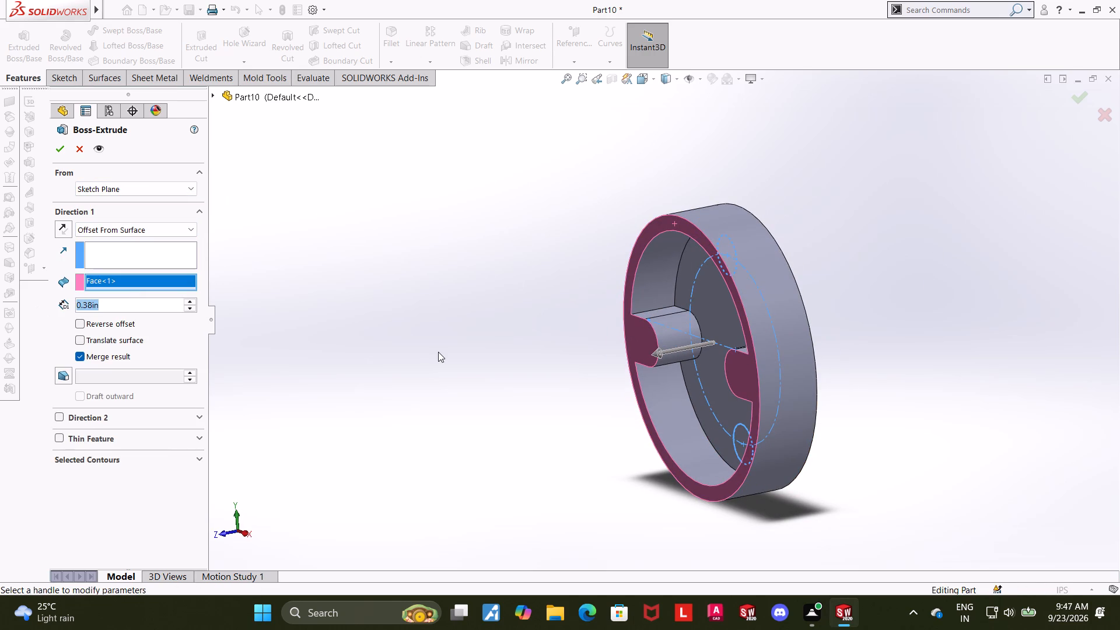
type("0.,")
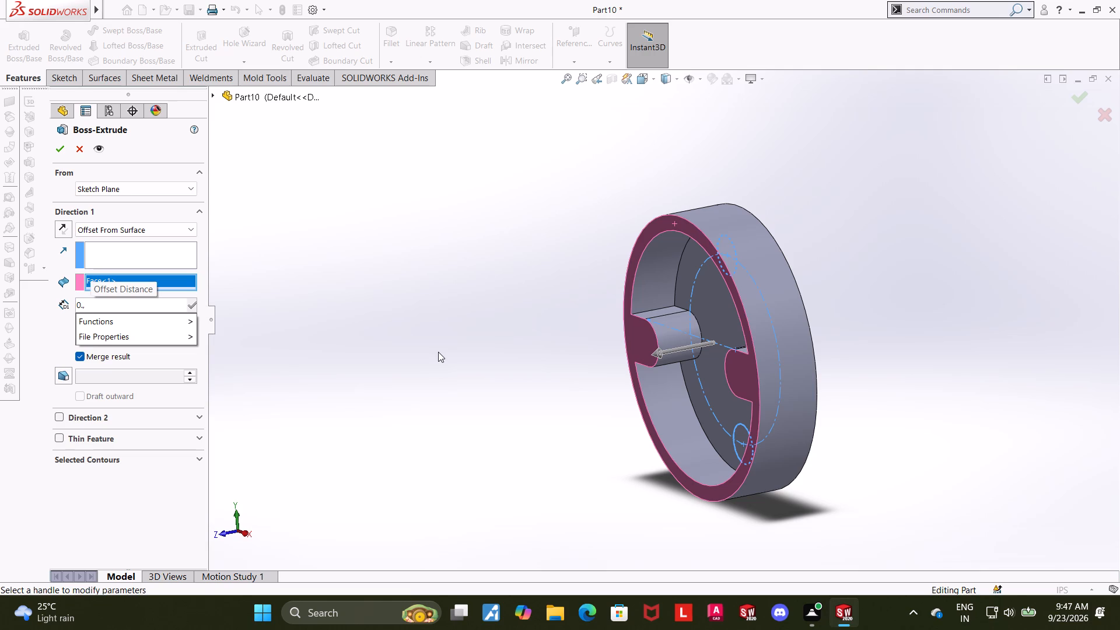
key("BackSpace")
type("12")
key("Return")
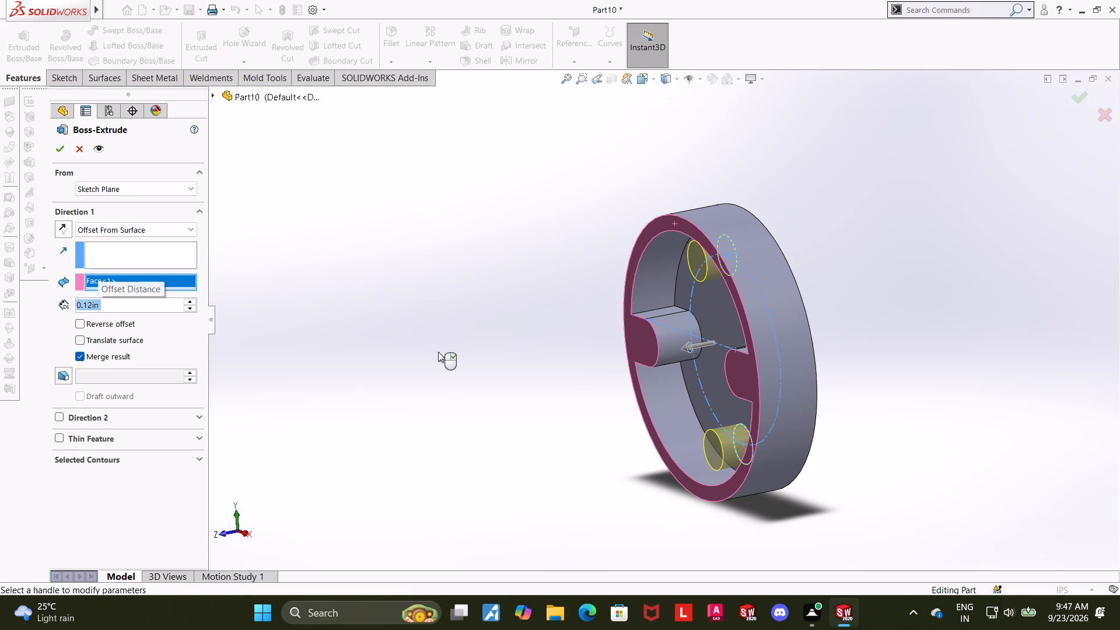
middle_click_drag(460, 263, 450, 230)
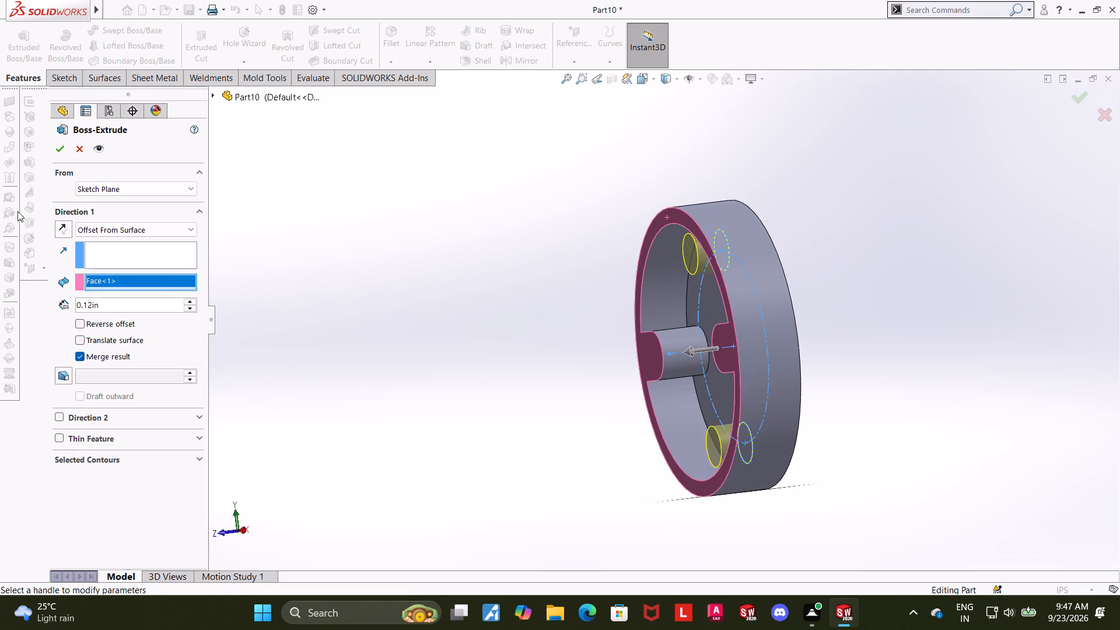
left_click(58, 150)
left_click(300, 285)
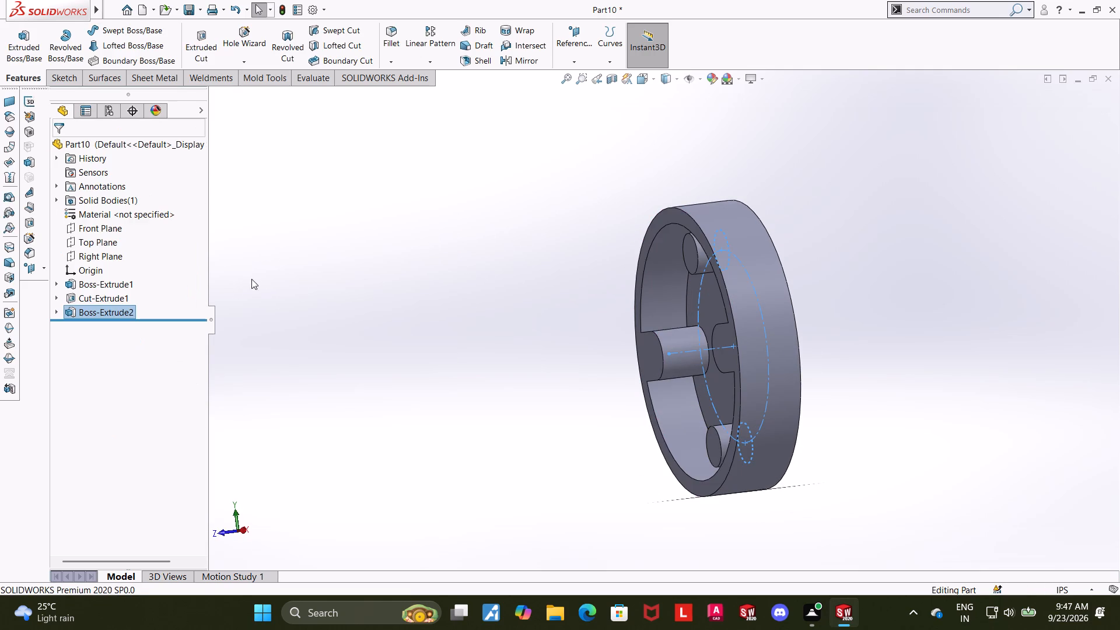
Examine the two extruded pins and the notched pocket from several angles.
middle_click_drag(260, 281, 304, 317)
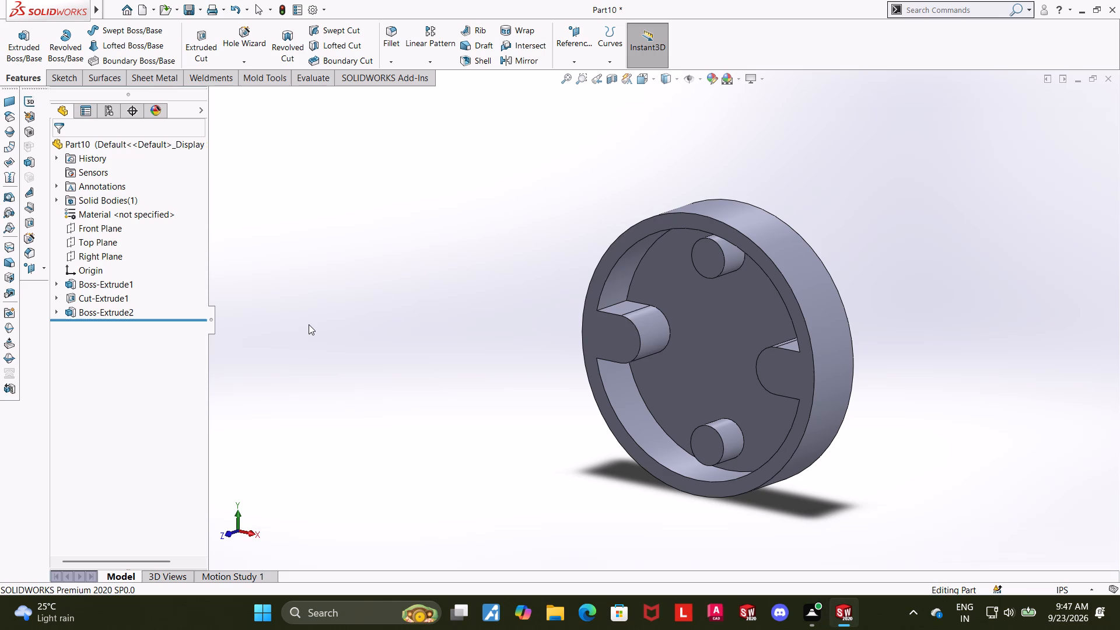
scroll(363, 341, "up", 6)
scroll(626, 280, "down", 2)
middle_click_drag(856, 339, 853, 341)
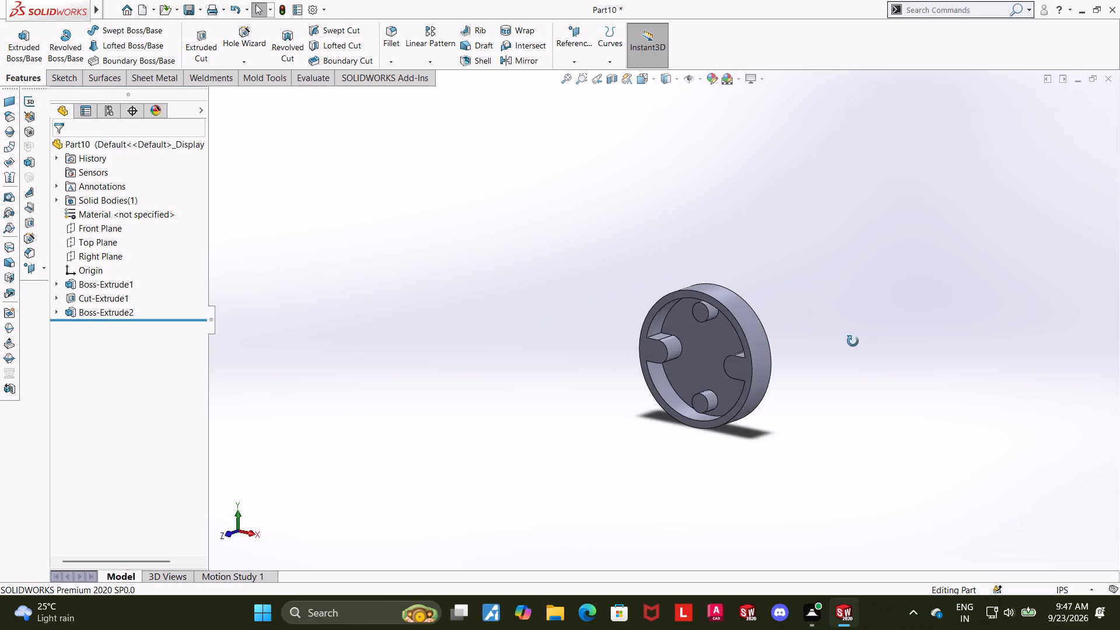
middle_click_drag(853, 341, 847, 346)
scroll(880, 313, "down", 1)
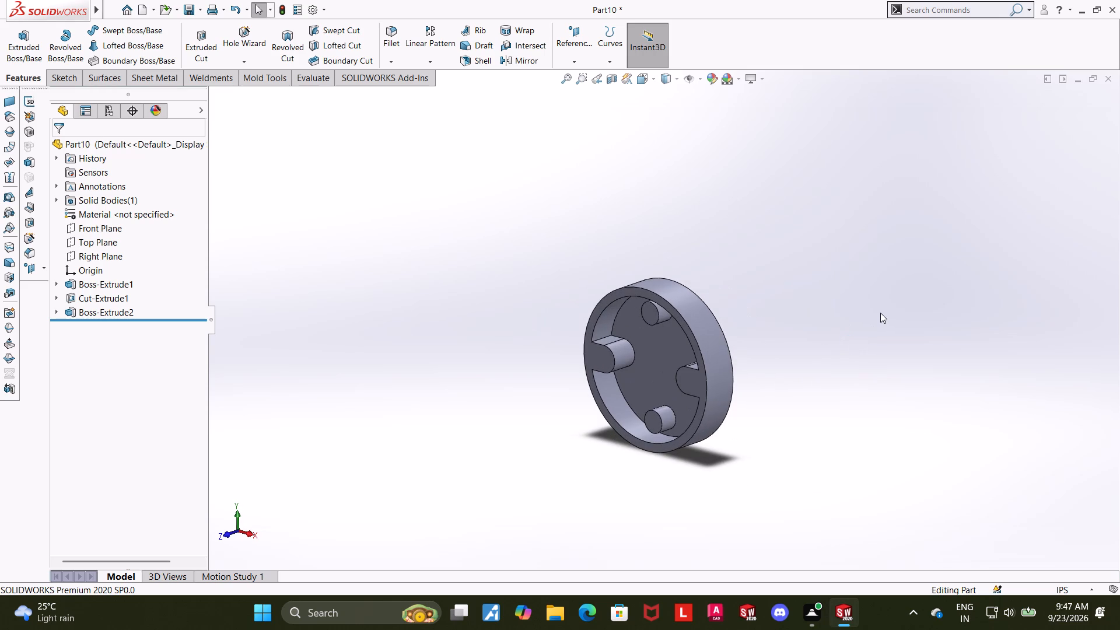
middle_click_drag(878, 332, 942, 293)
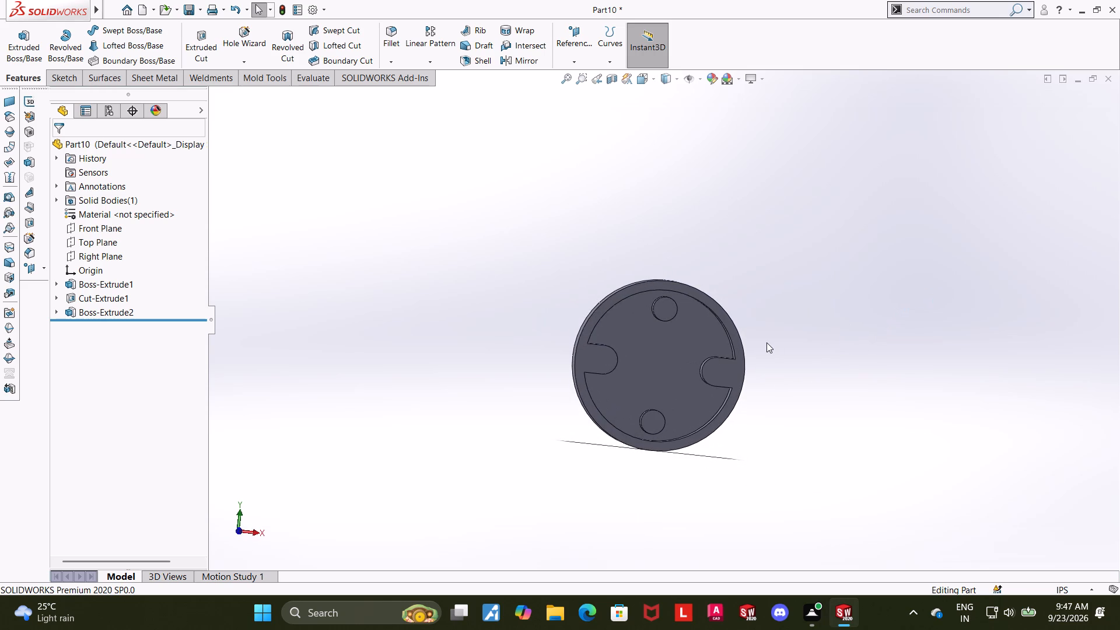
Open the base disc's sketch, view it face-on to check its diameter, and close it.
left_click(52, 282)
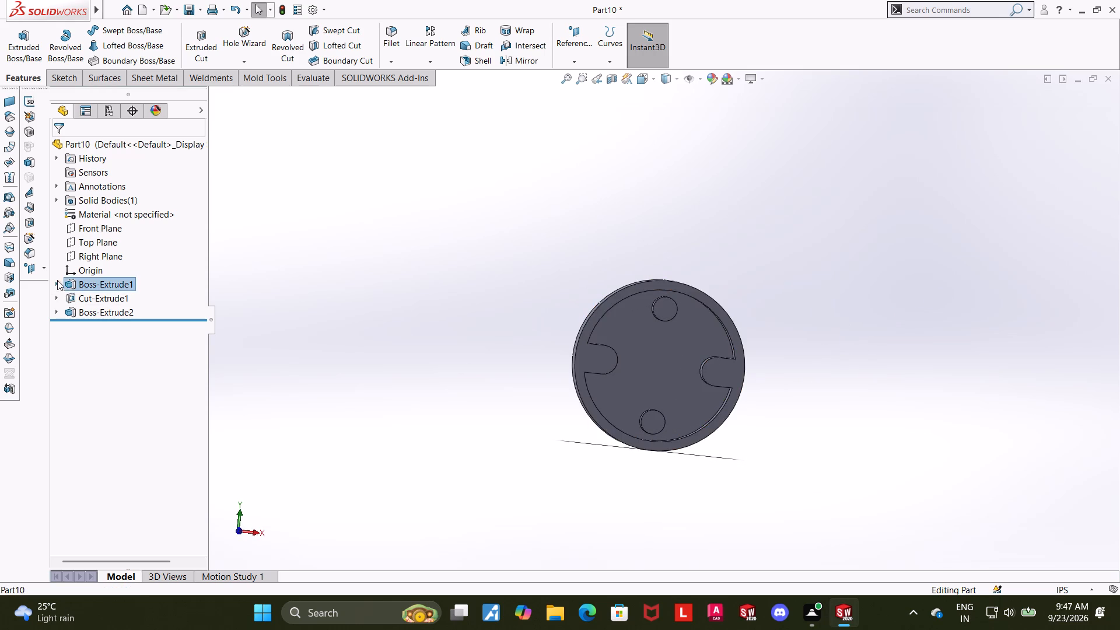
left_click(58, 283)
left_click(92, 299)
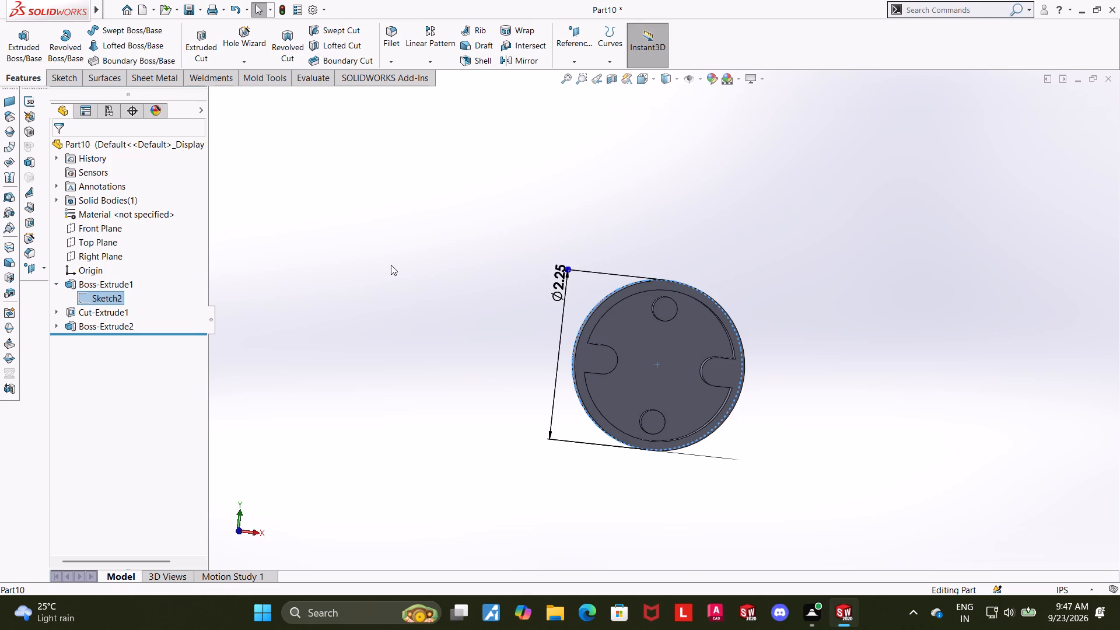
left_click(110, 295)
left_click(120, 266)
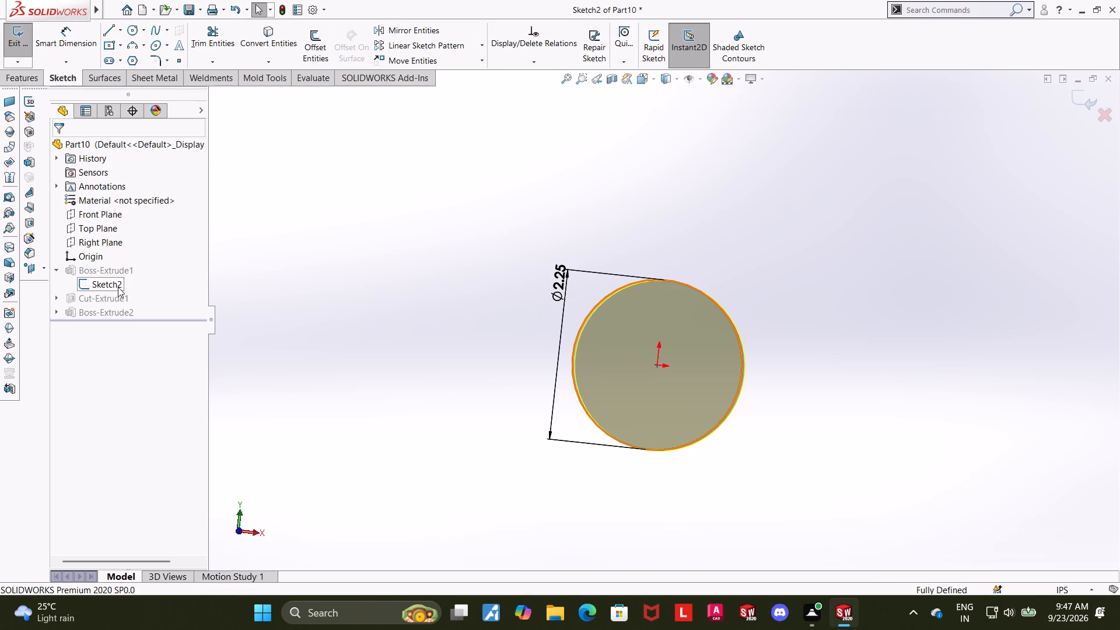
left_click(112, 295)
left_click(110, 283)
left_click(142, 266)
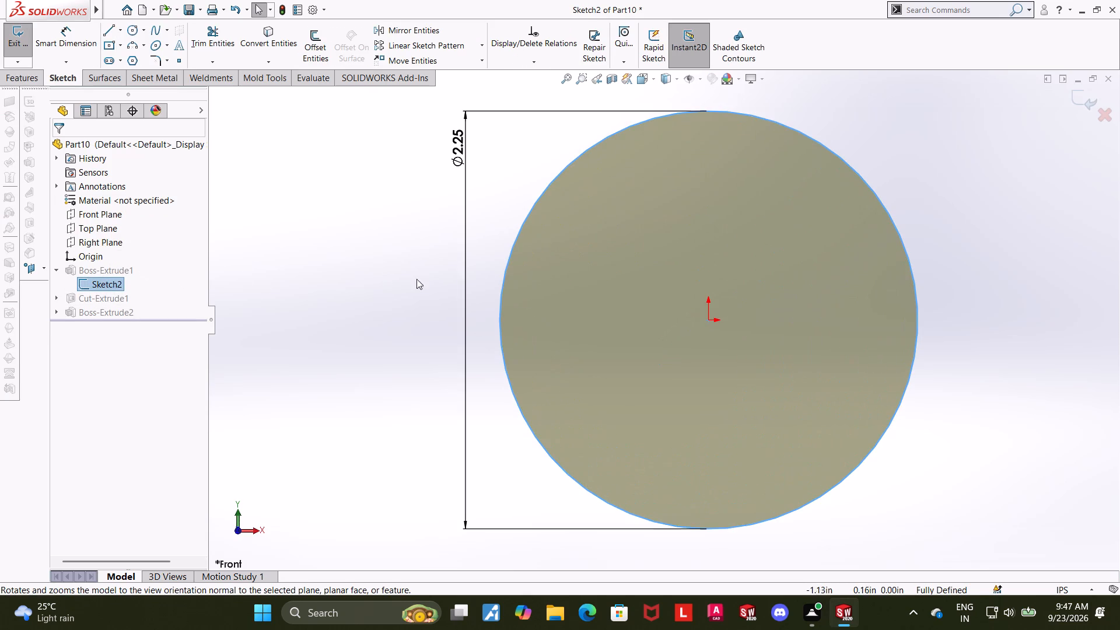
left_click(1077, 99)
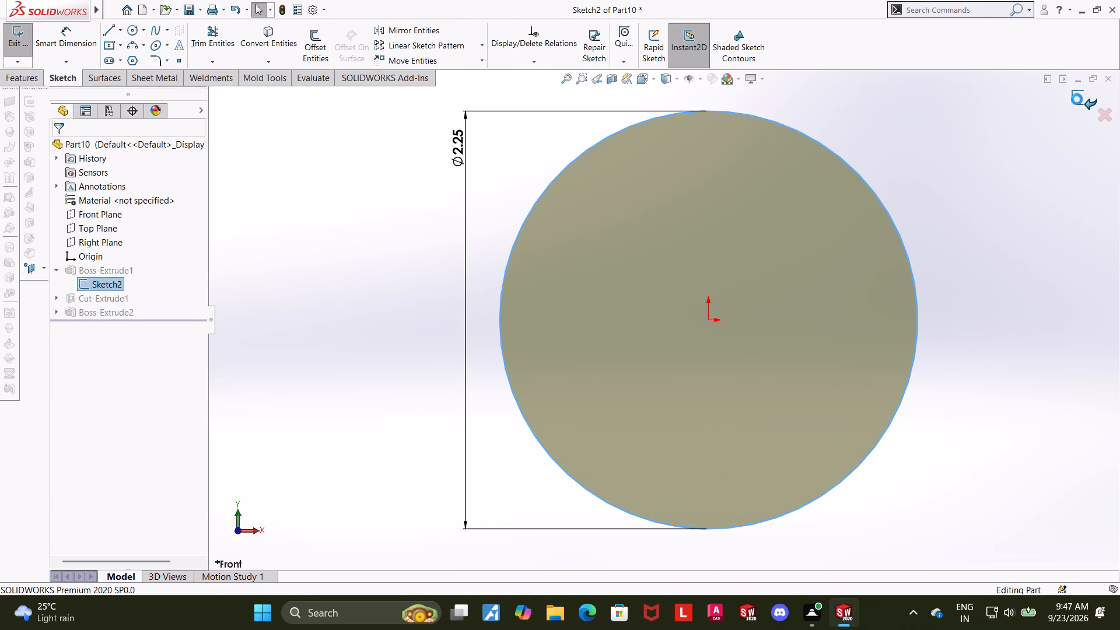
left_click(990, 202)
Review the dimensions of the pocket cut's sketch and look over the disc again.
left_click(54, 313)
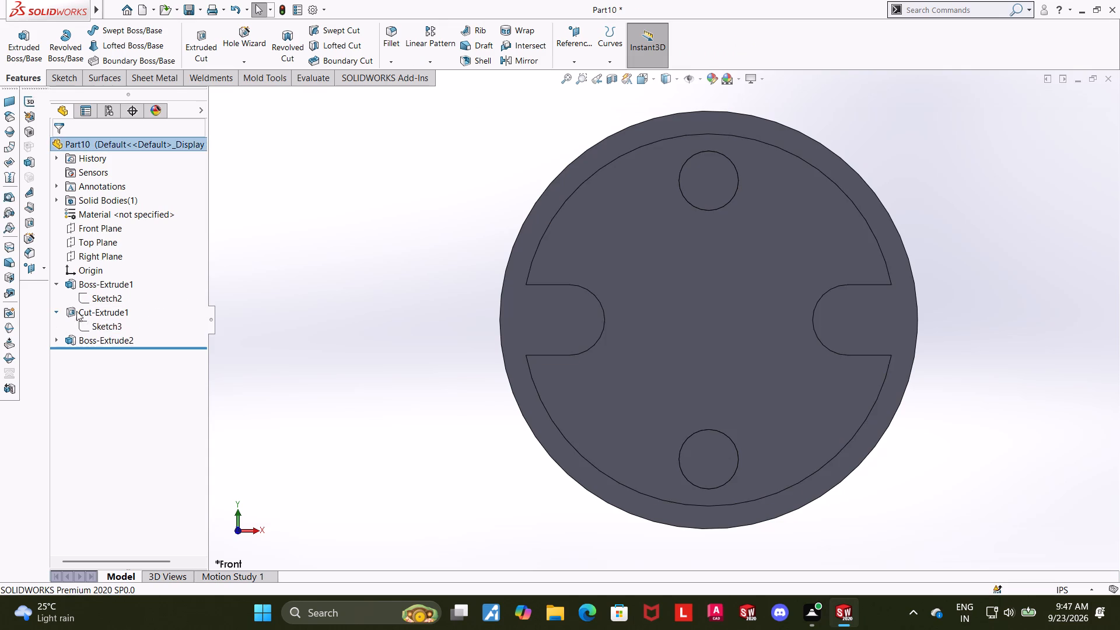
left_click(100, 325)
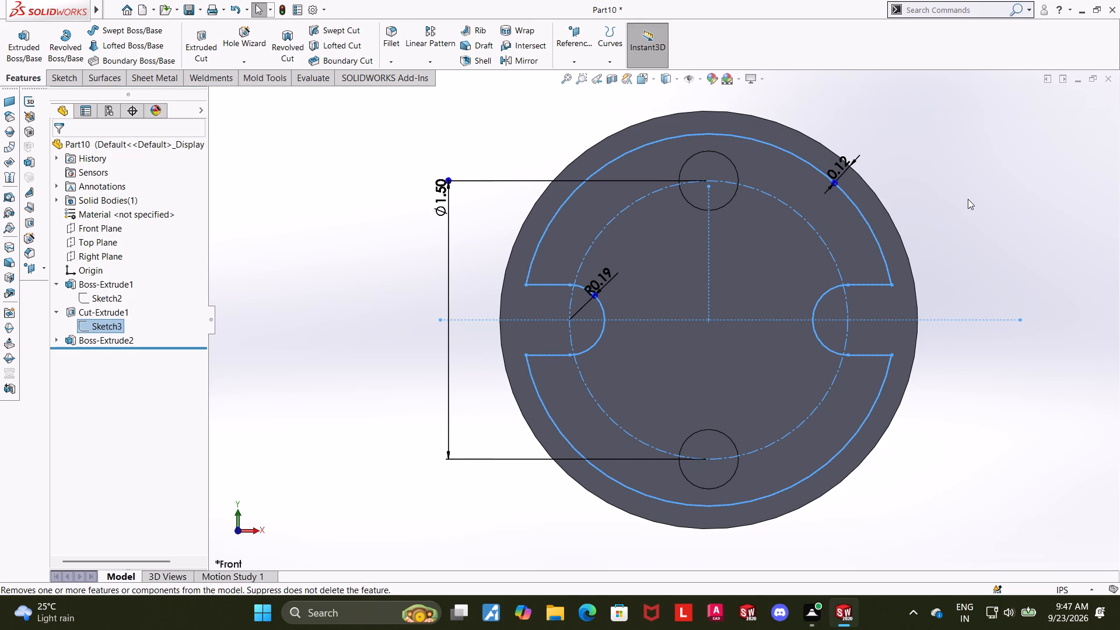
scroll(968, 199, "down", 1)
scroll(968, 199, "up", 1)
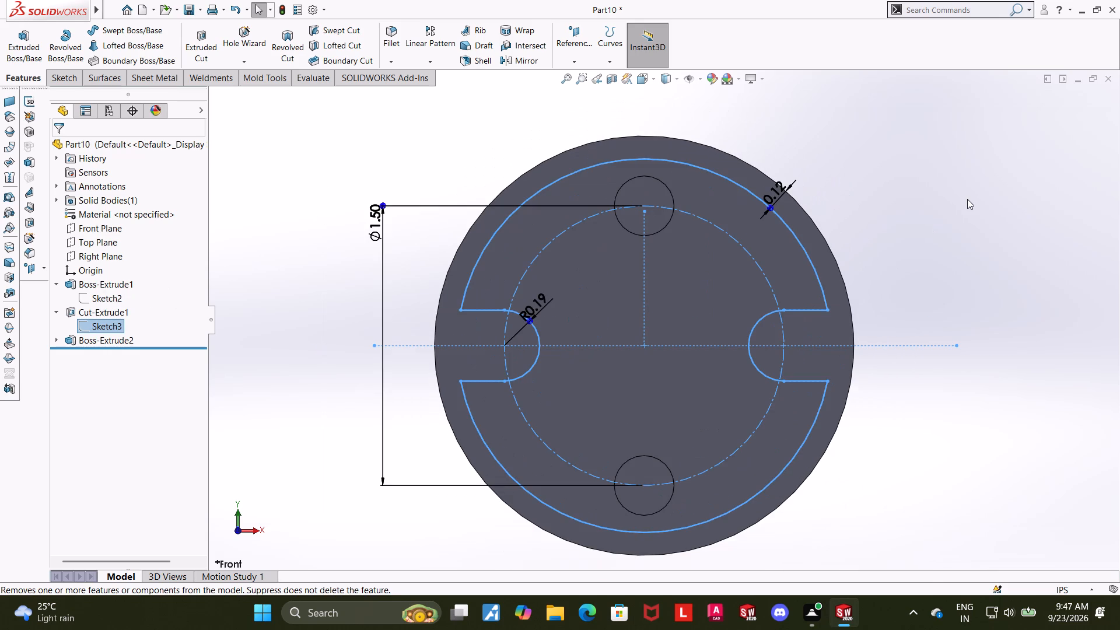
left_click(967, 199)
scroll(278, 244, "up", 2)
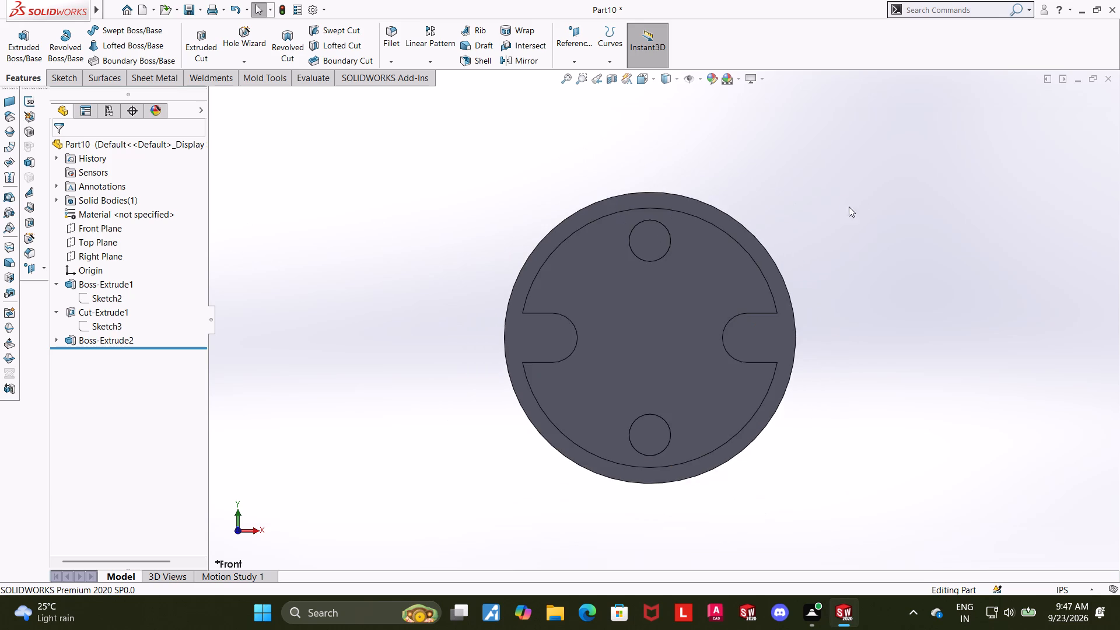
middle_click_drag(849, 207, 827, 220)
scroll(827, 220, "down", 1)
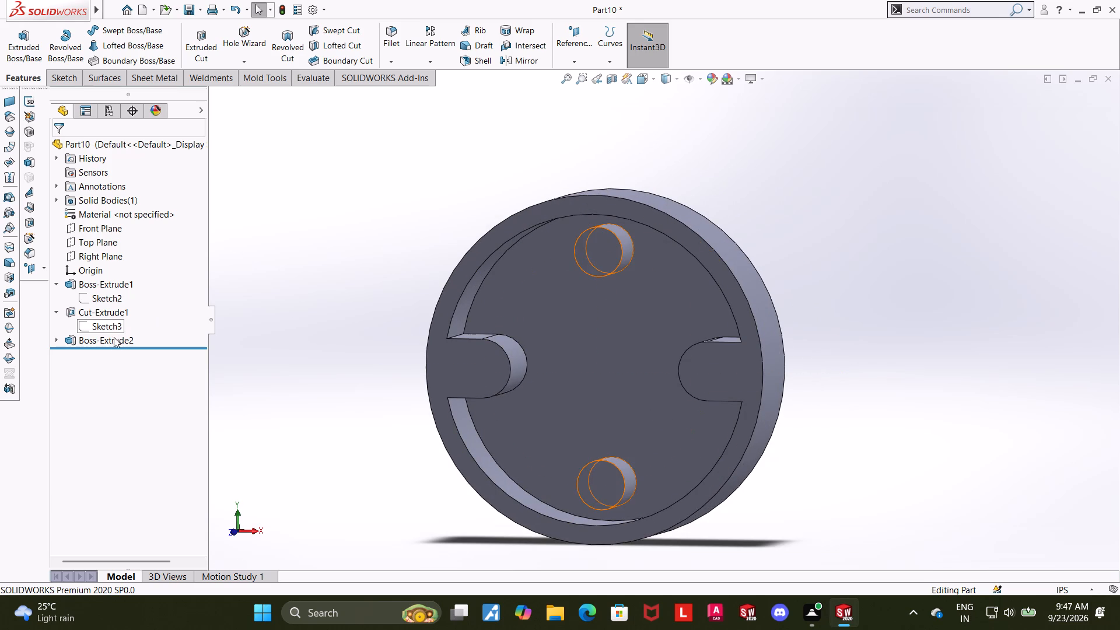
Face the pins' end faces and specify a Hole Wizard plain hole: ANSI Inch, All Drill sizes, size #6, blind depth 0.3 in.
left_click(601, 251)
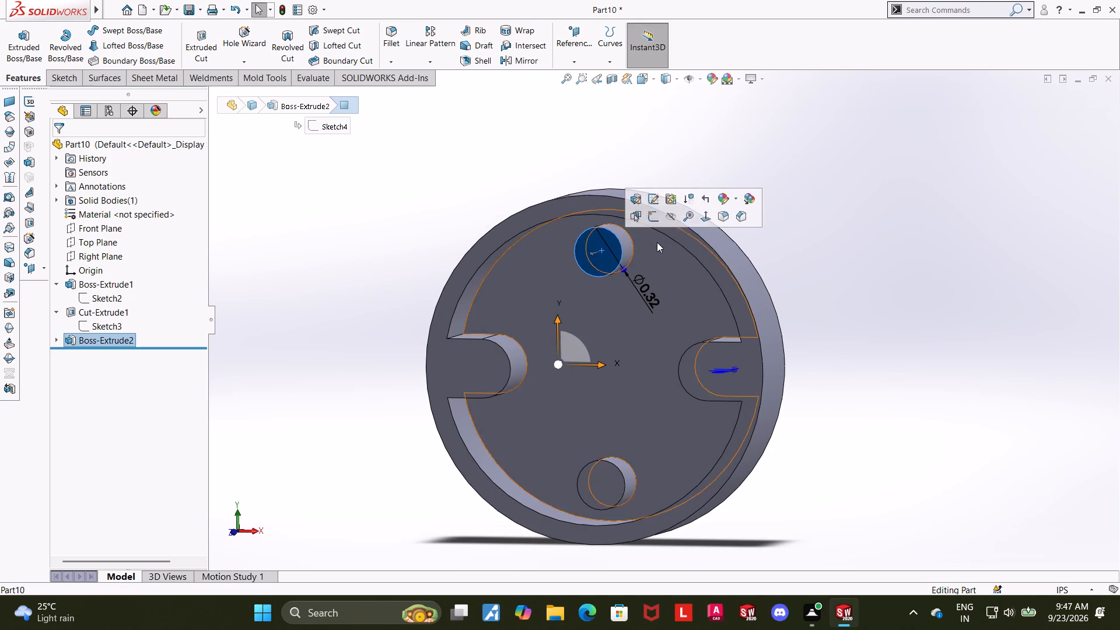
left_click(710, 217)
left_click(993, 256)
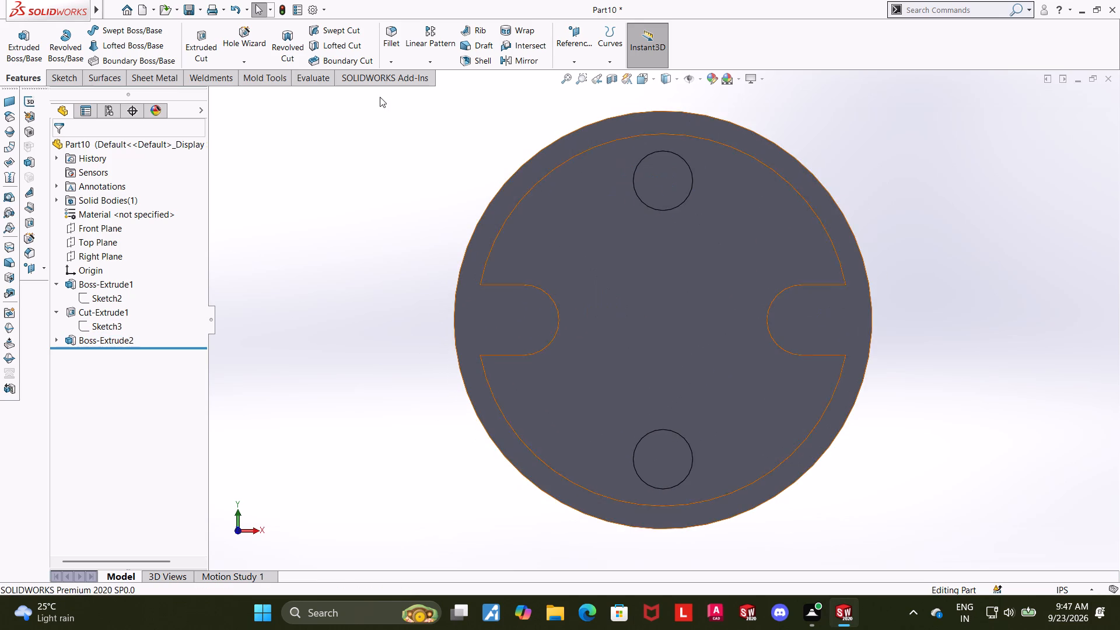
left_click(248, 41)
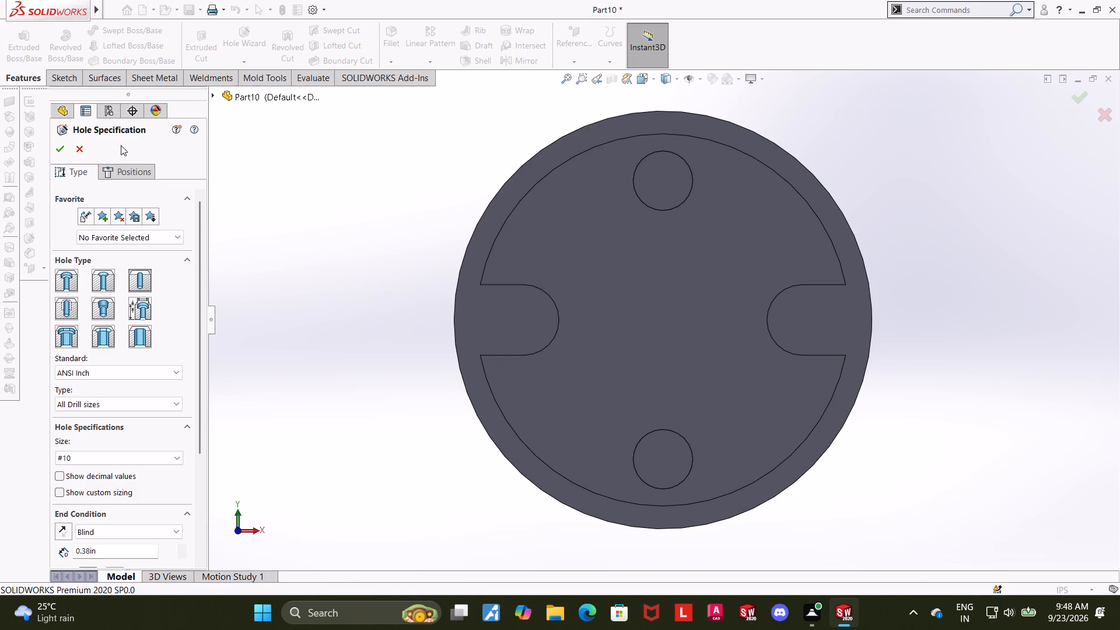
left_click(146, 280)
left_click(99, 459)
scroll(78, 508, "up", 2)
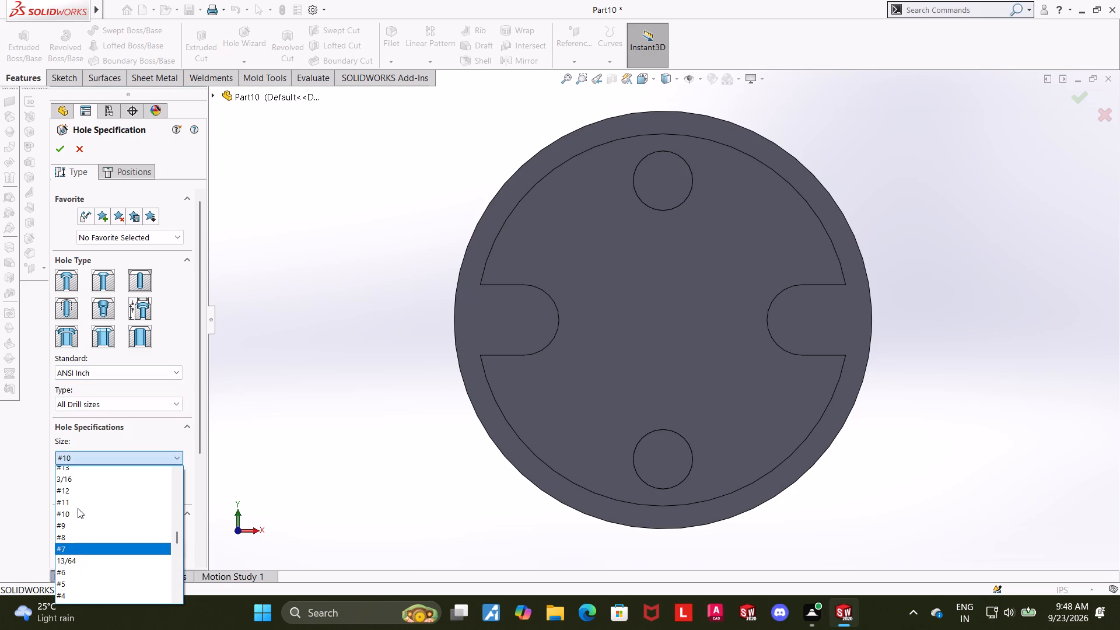
scroll(78, 506, "down", 4)
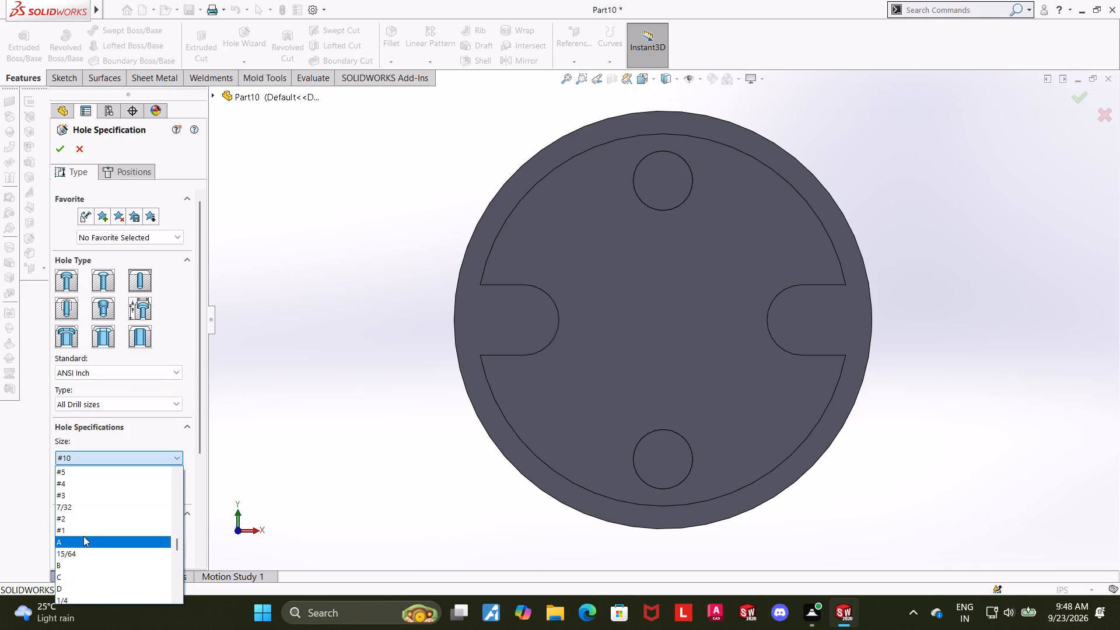
scroll(79, 505, "up", 1)
scroll(77, 514, "down", 7)
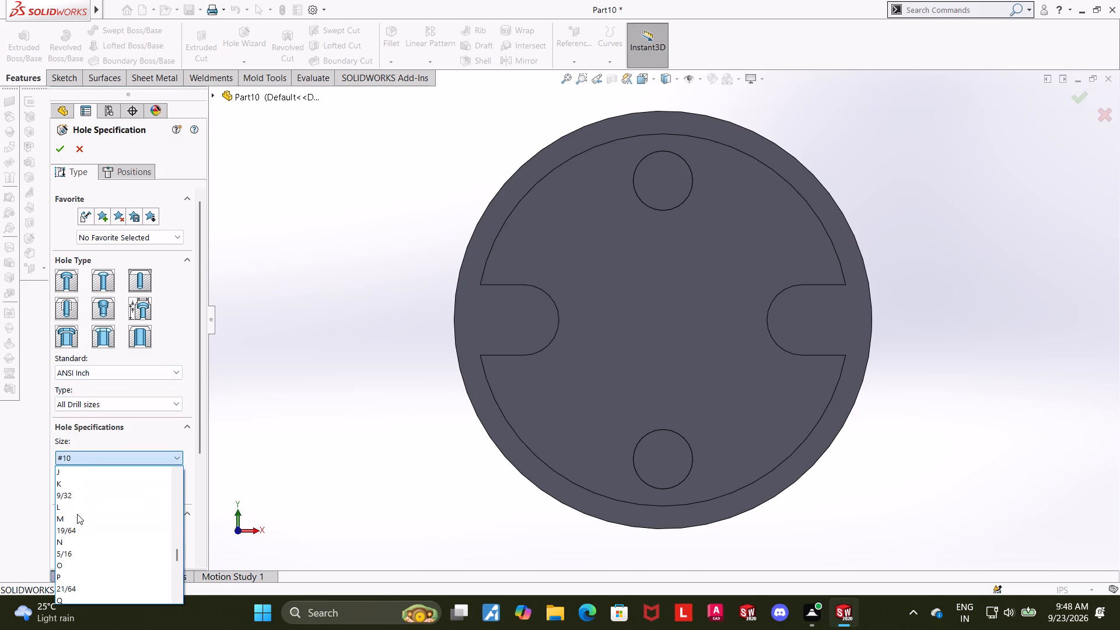
scroll(86, 506, "up", 10)
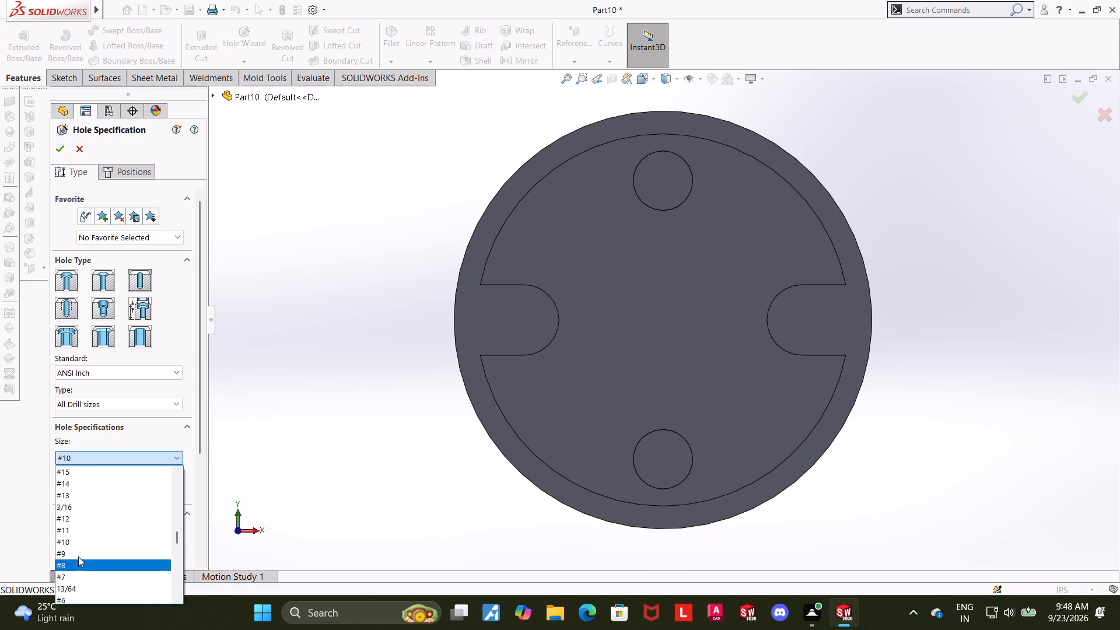
scroll(79, 555, "down", 2)
left_click(75, 530)
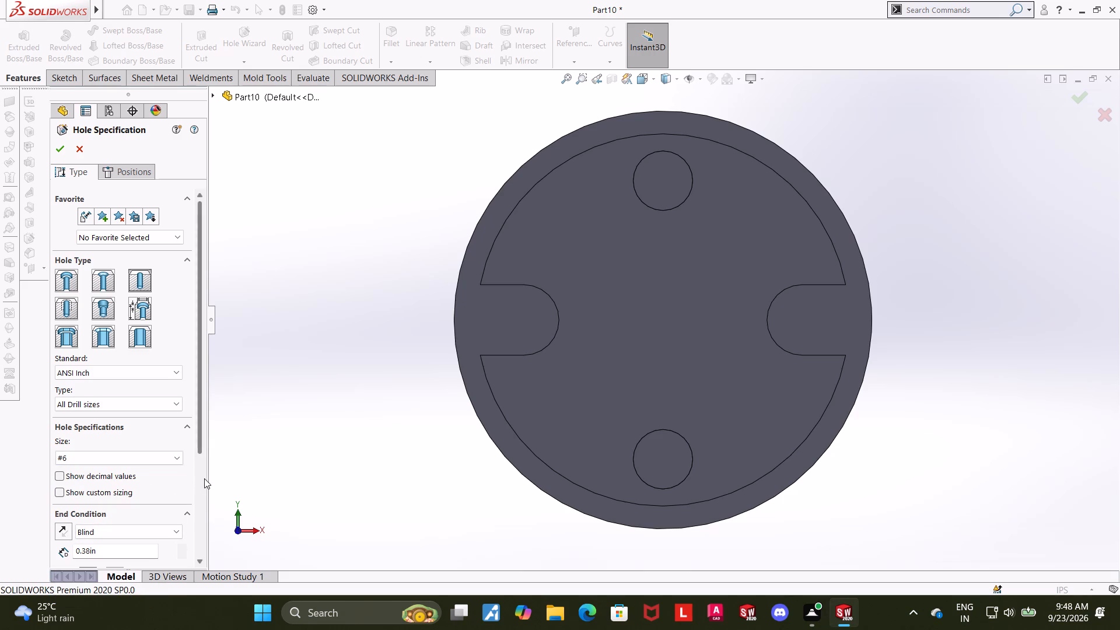
left_click(107, 551)
left_click_drag(107, 551, 29, 550)
type("0.")
key("3")
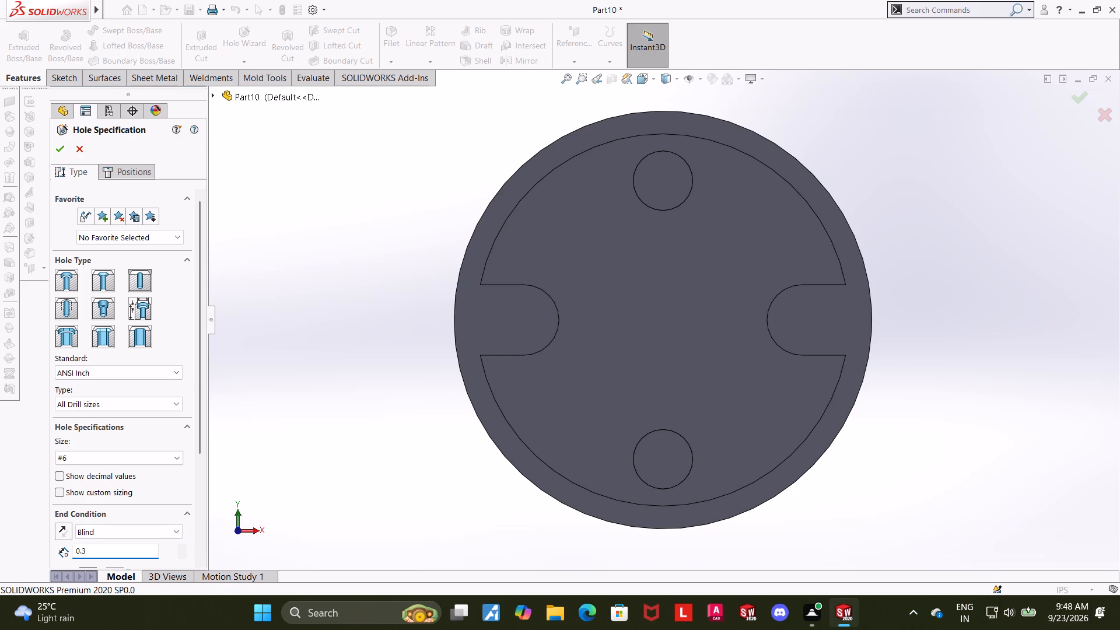
key("Return")
Place hole positions at the centres of the upper and lower pins, create the #6 holes and look them over.
left_click(130, 164)
left_click(132, 297)
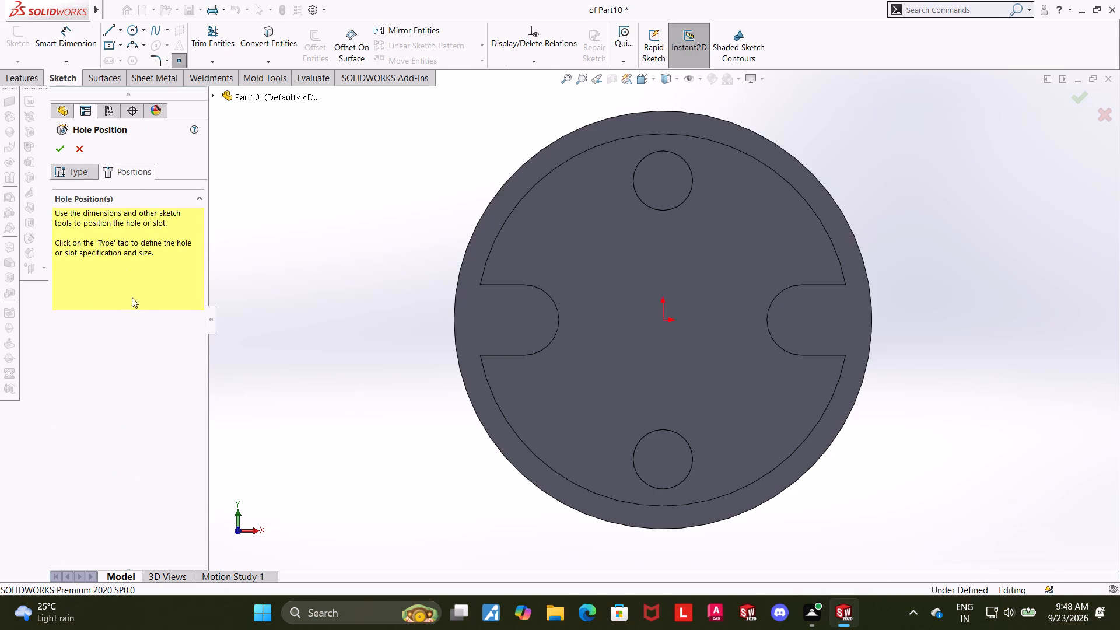
left_click(664, 183)
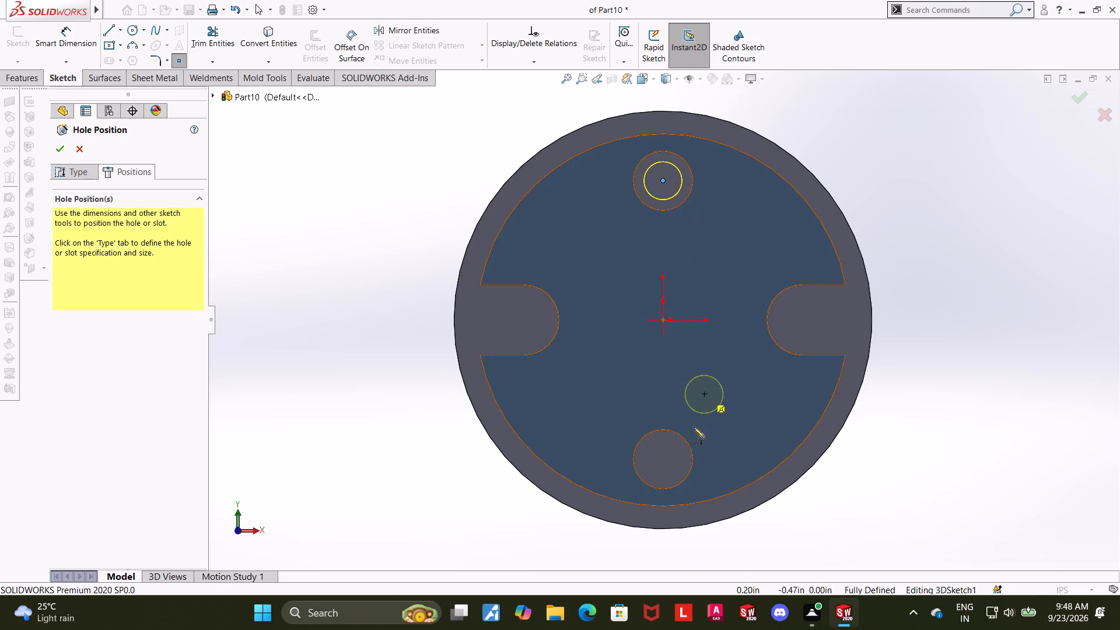
left_click(662, 461)
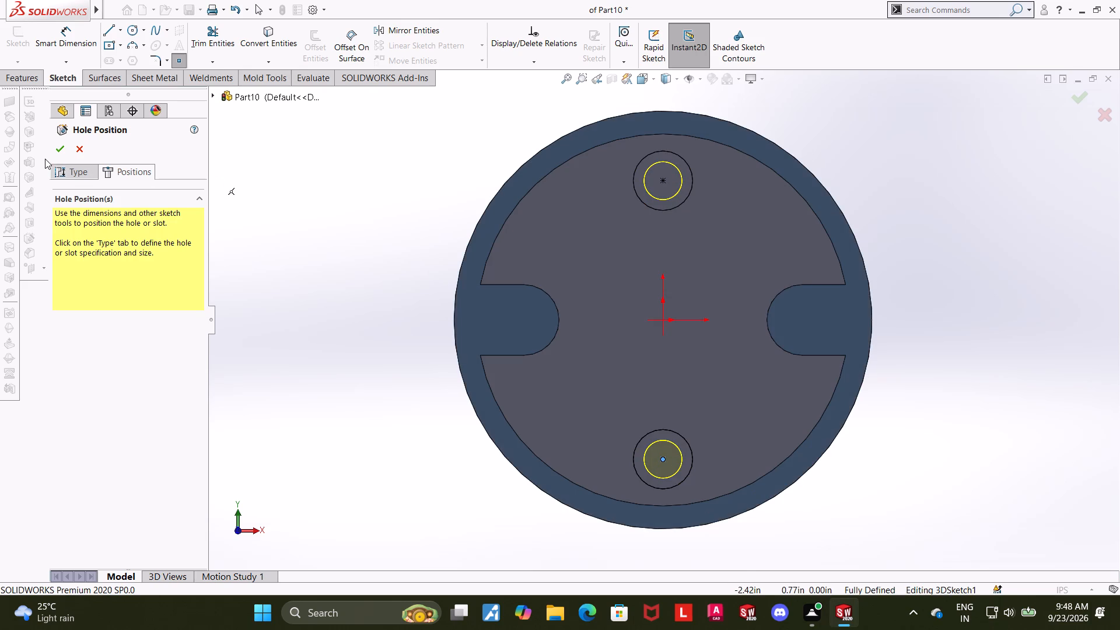
left_click(58, 147)
left_click(1056, 296)
middle_click_drag(1005, 306, 943, 326)
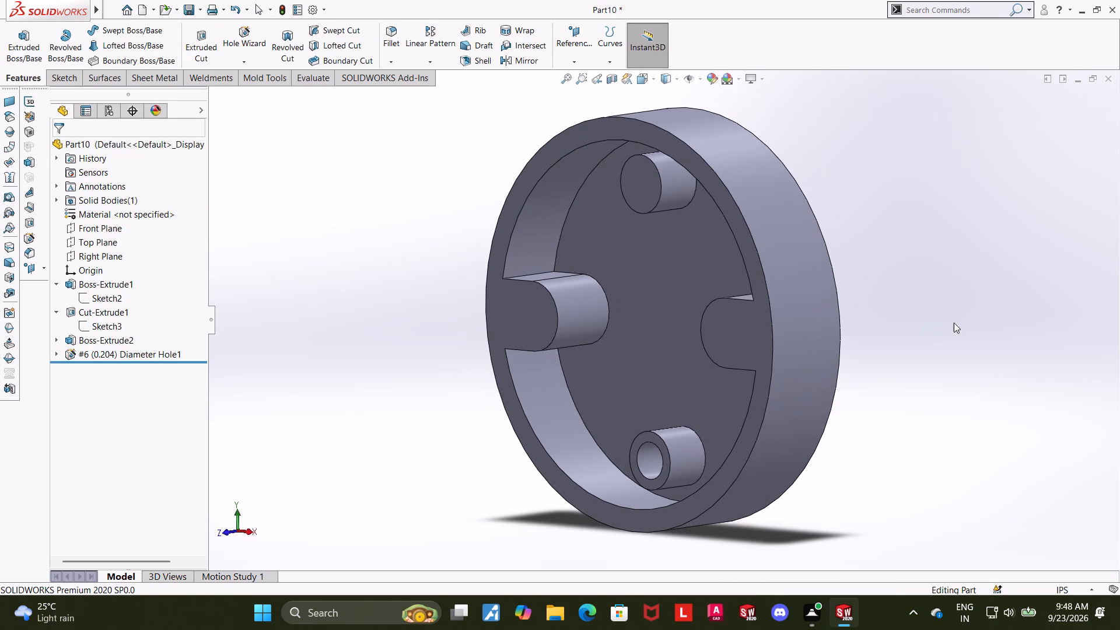
middle_click_drag(923, 332, 943, 329)
Edit the #6 hole feature and delete the hole position point on the upper pin.
left_click(97, 351)
left_click(112, 316)
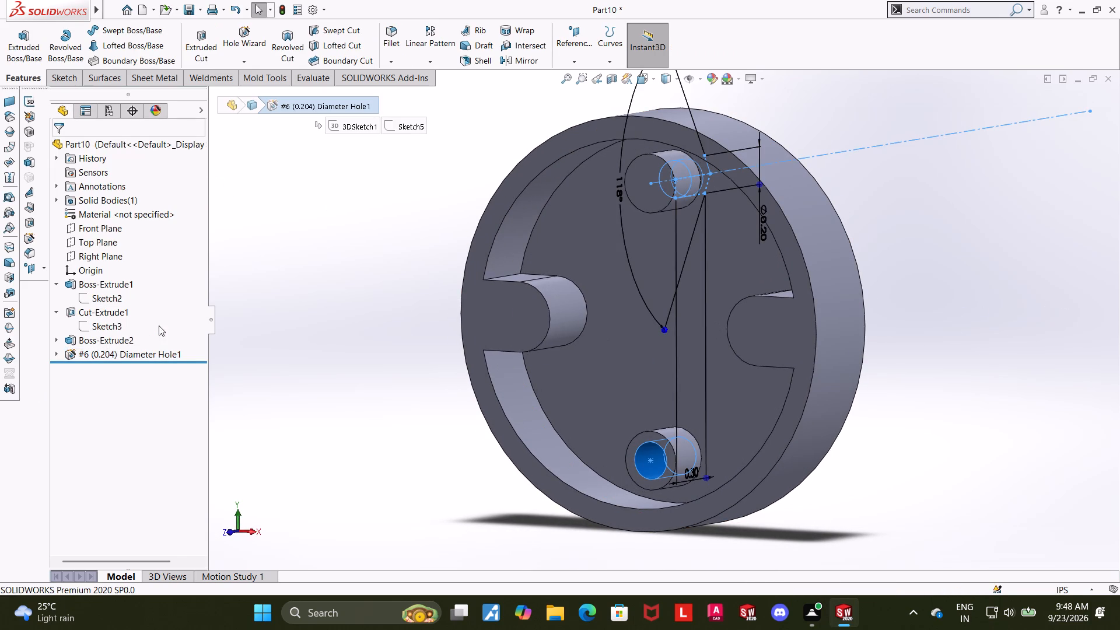
scroll(278, 339, "up", 1)
middle_click_drag(291, 340, 298, 340)
scroll(298, 339, "down", 1)
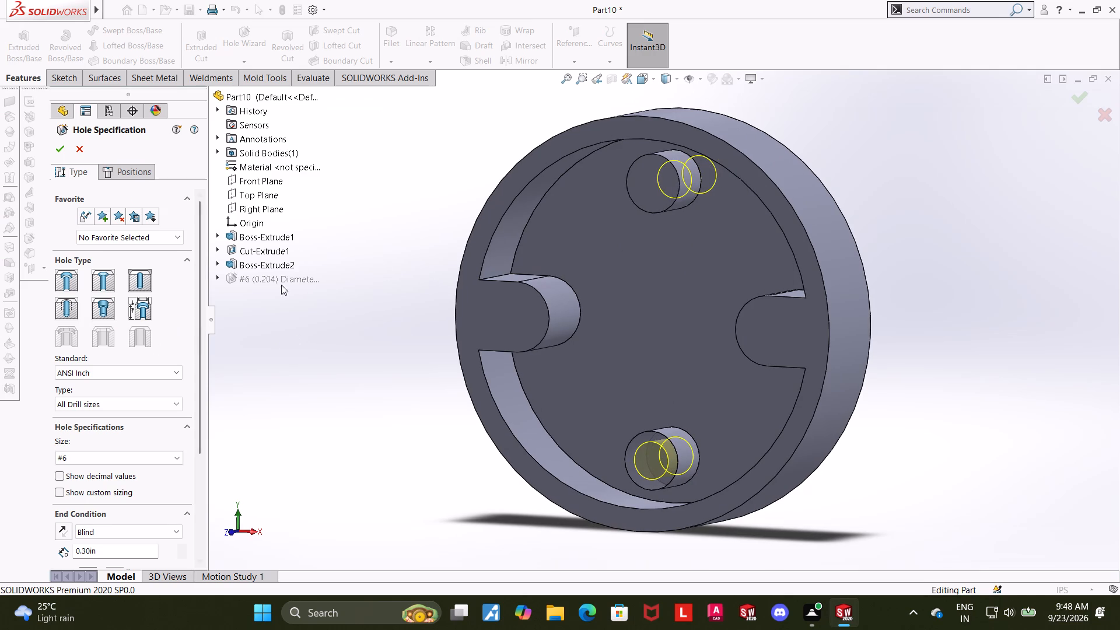
left_click(137, 174)
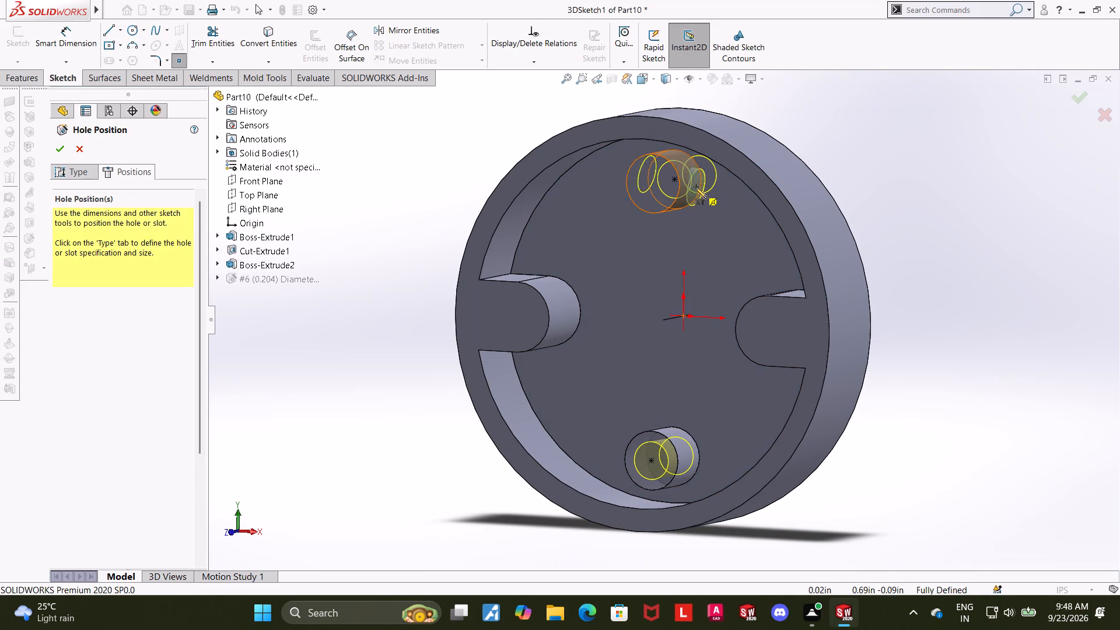
key("Escape")
right_click(675, 178)
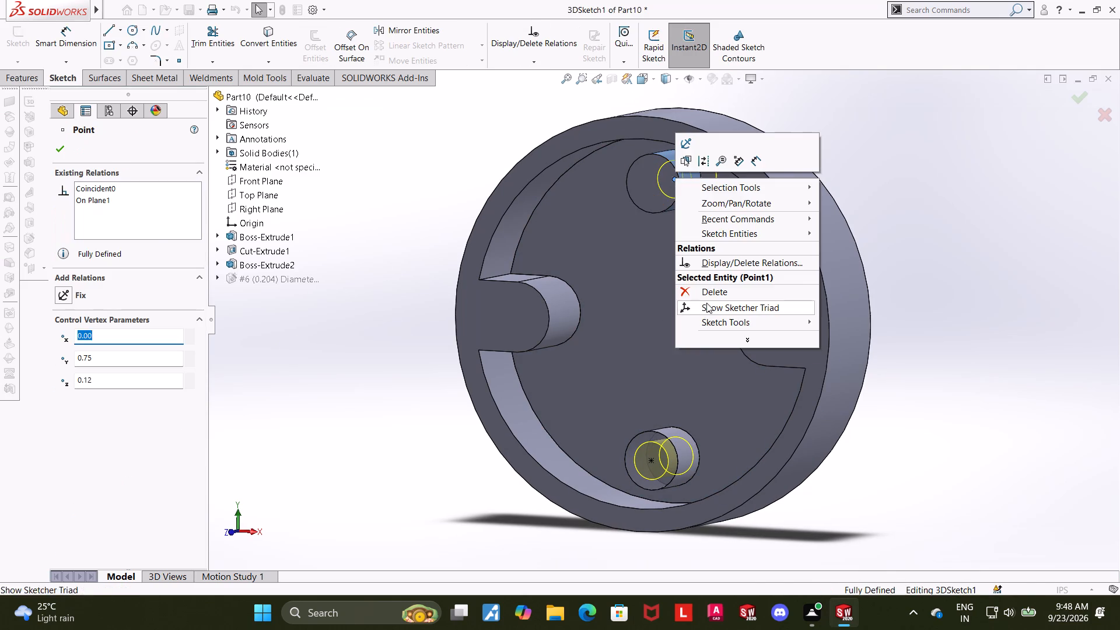
left_click(710, 293)
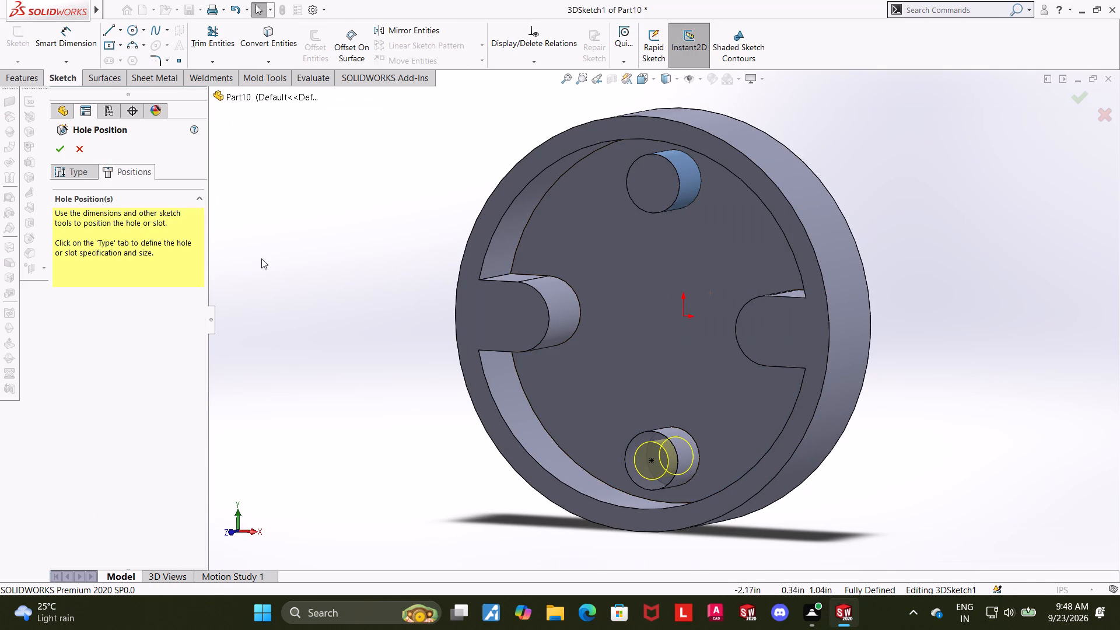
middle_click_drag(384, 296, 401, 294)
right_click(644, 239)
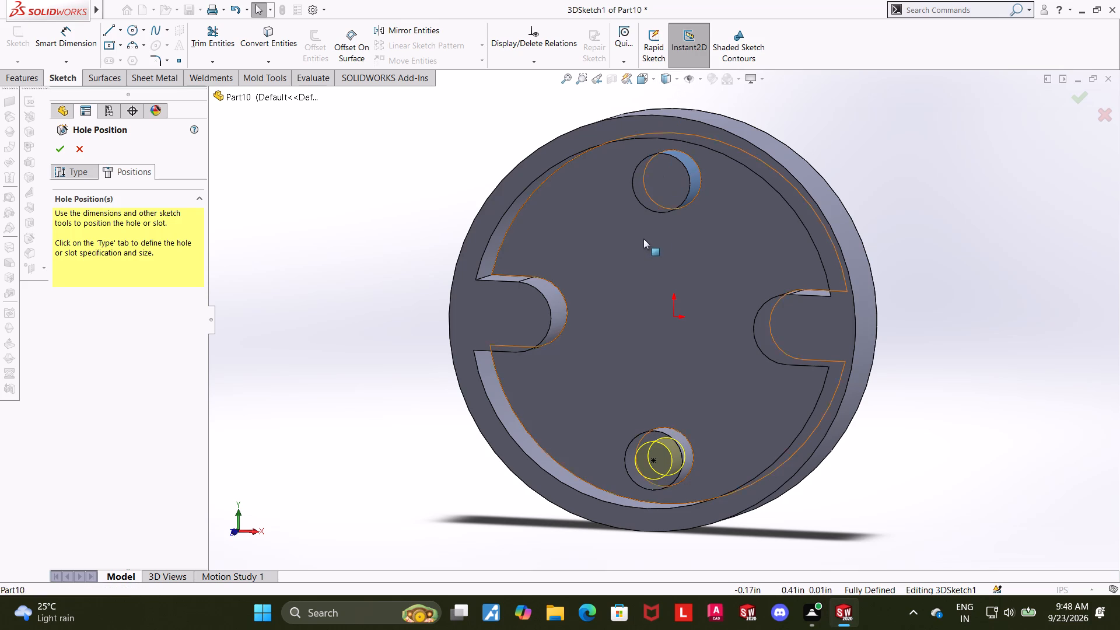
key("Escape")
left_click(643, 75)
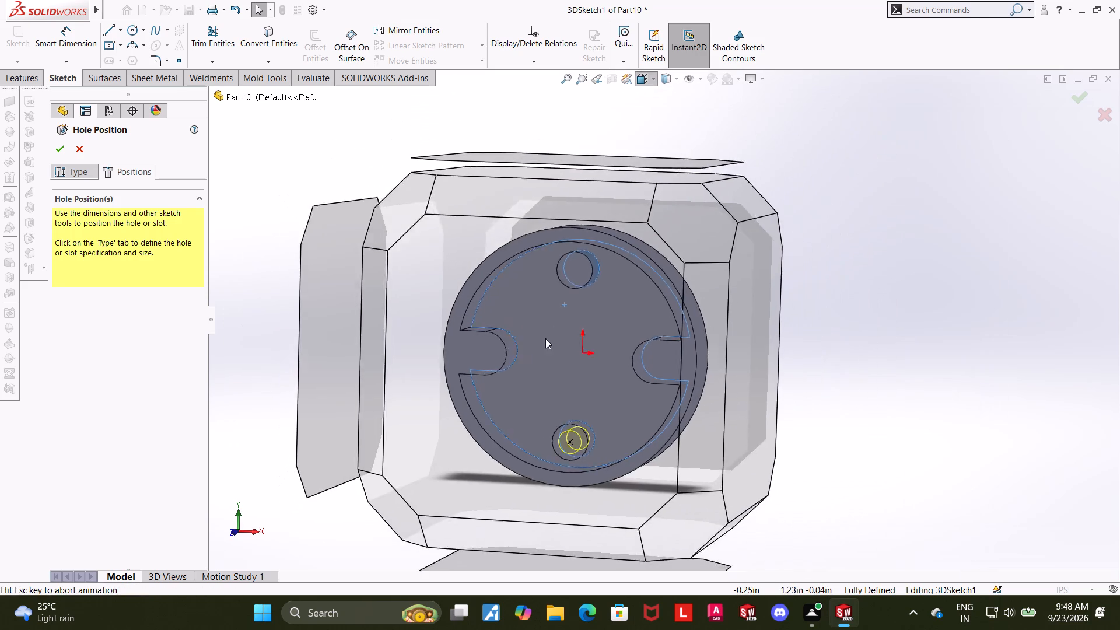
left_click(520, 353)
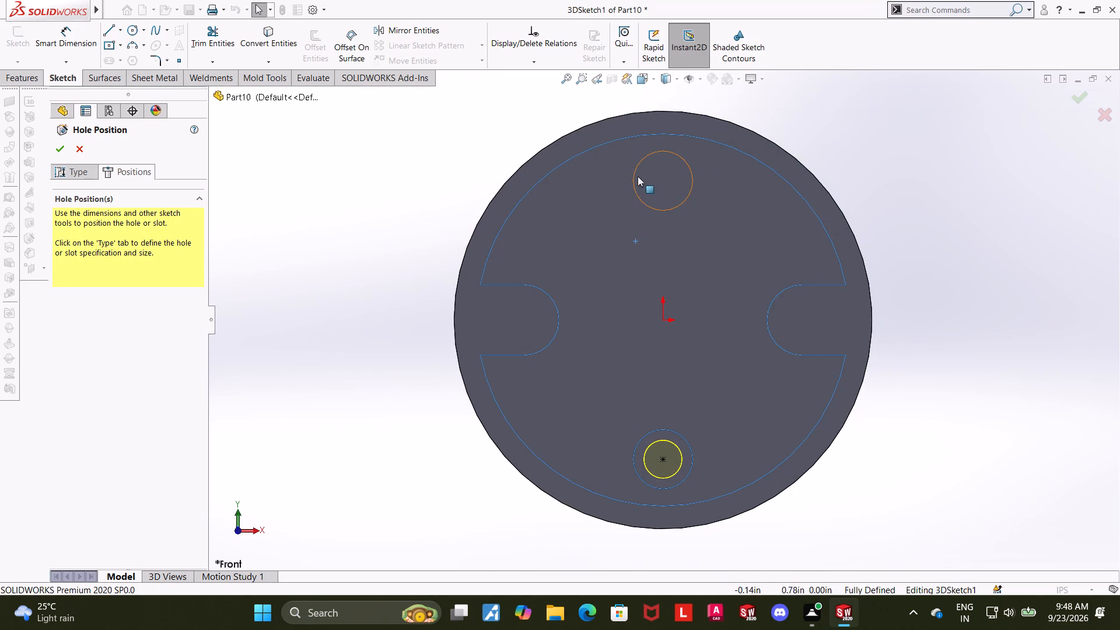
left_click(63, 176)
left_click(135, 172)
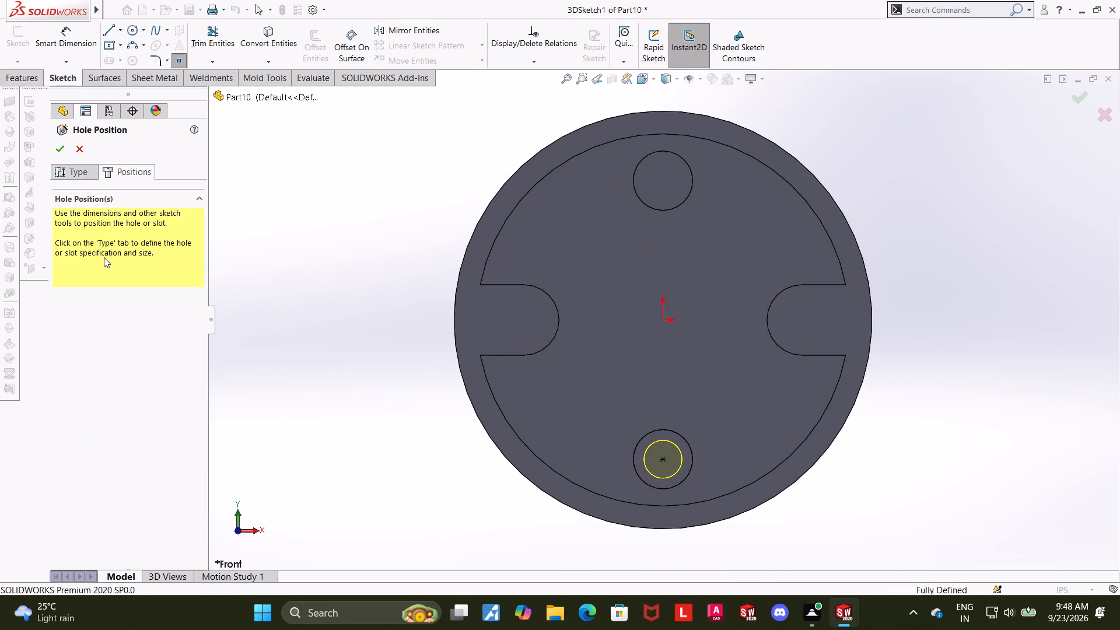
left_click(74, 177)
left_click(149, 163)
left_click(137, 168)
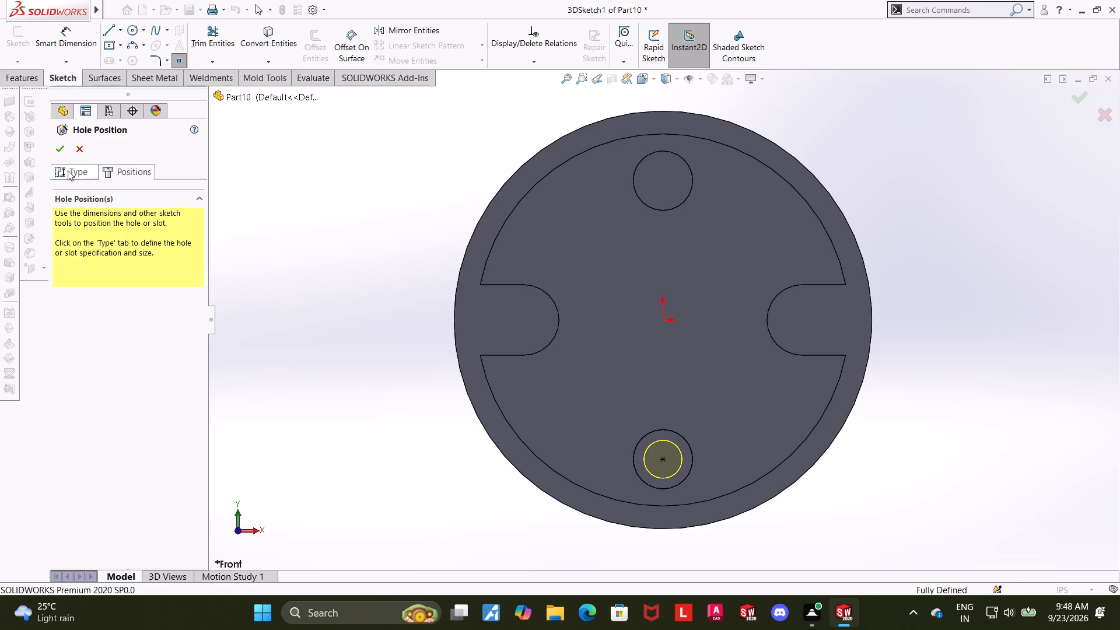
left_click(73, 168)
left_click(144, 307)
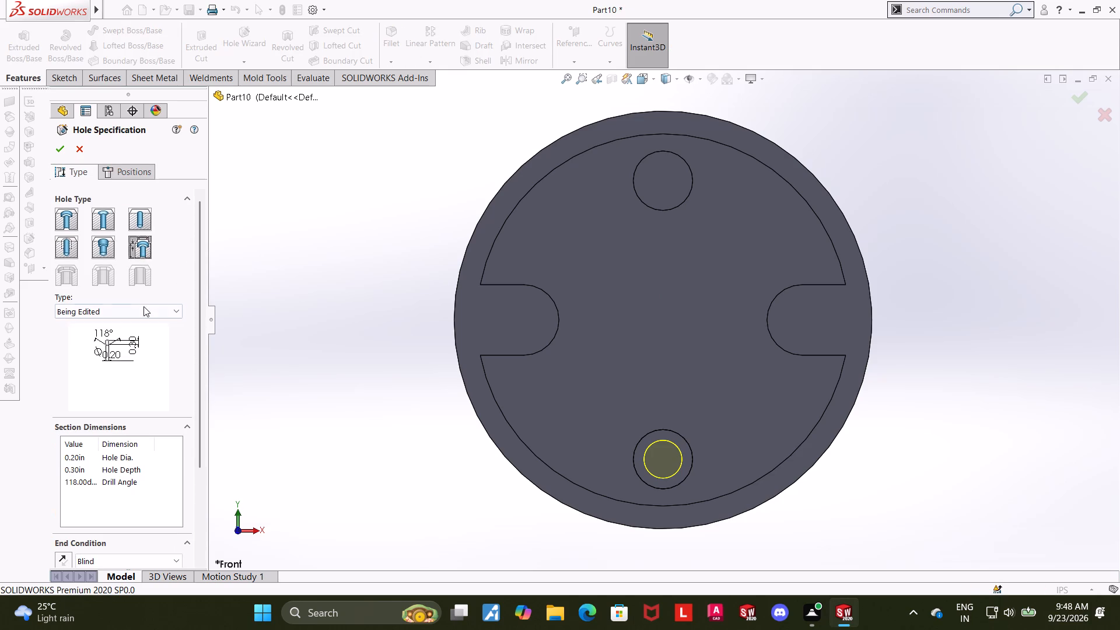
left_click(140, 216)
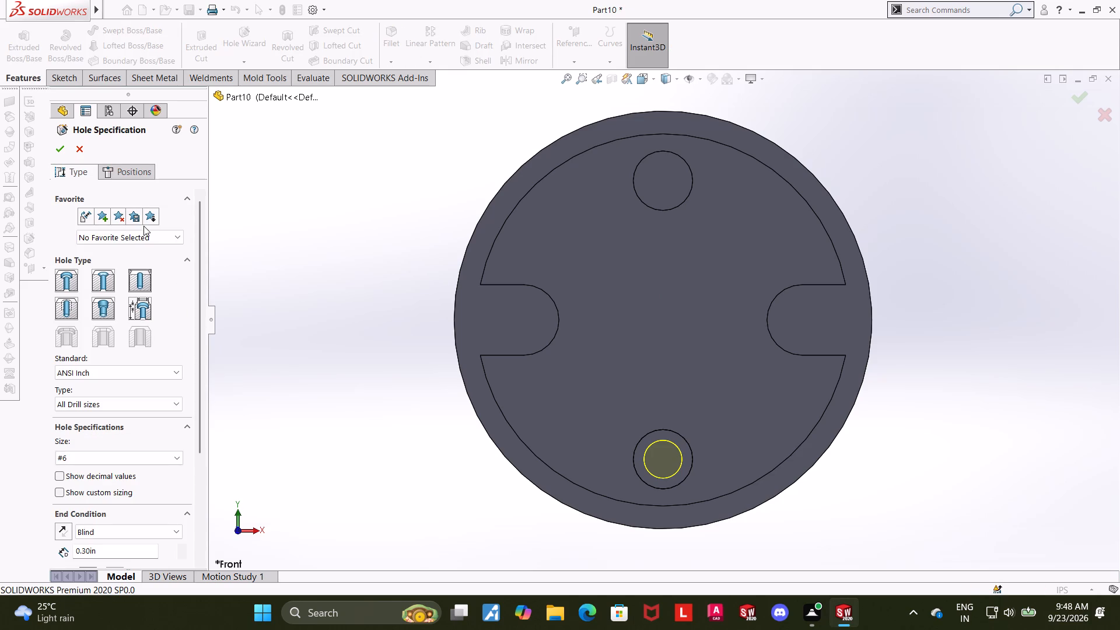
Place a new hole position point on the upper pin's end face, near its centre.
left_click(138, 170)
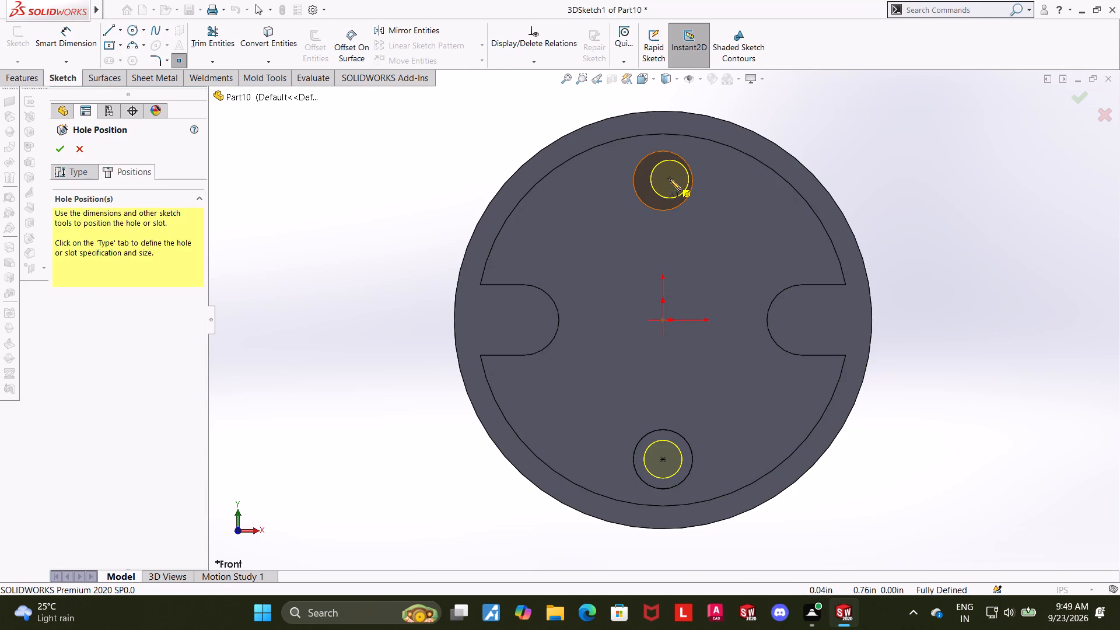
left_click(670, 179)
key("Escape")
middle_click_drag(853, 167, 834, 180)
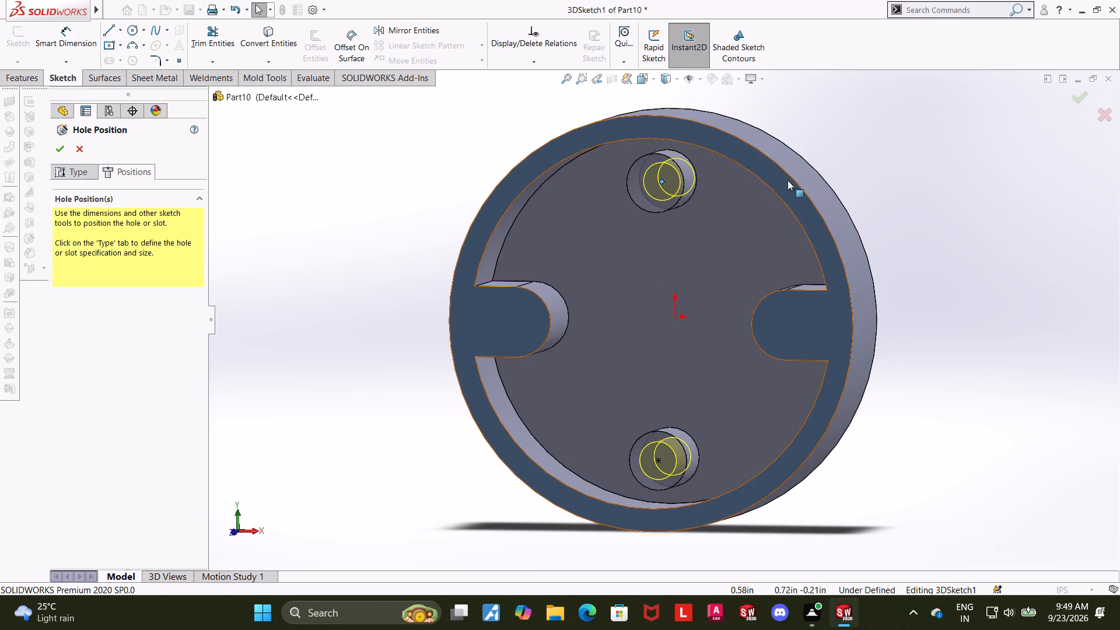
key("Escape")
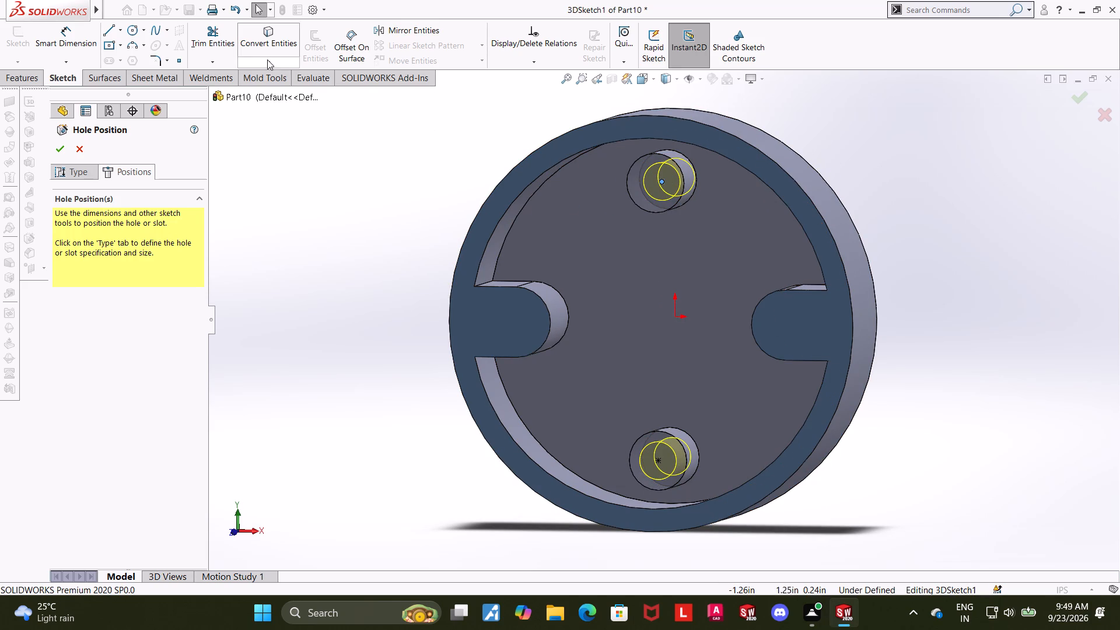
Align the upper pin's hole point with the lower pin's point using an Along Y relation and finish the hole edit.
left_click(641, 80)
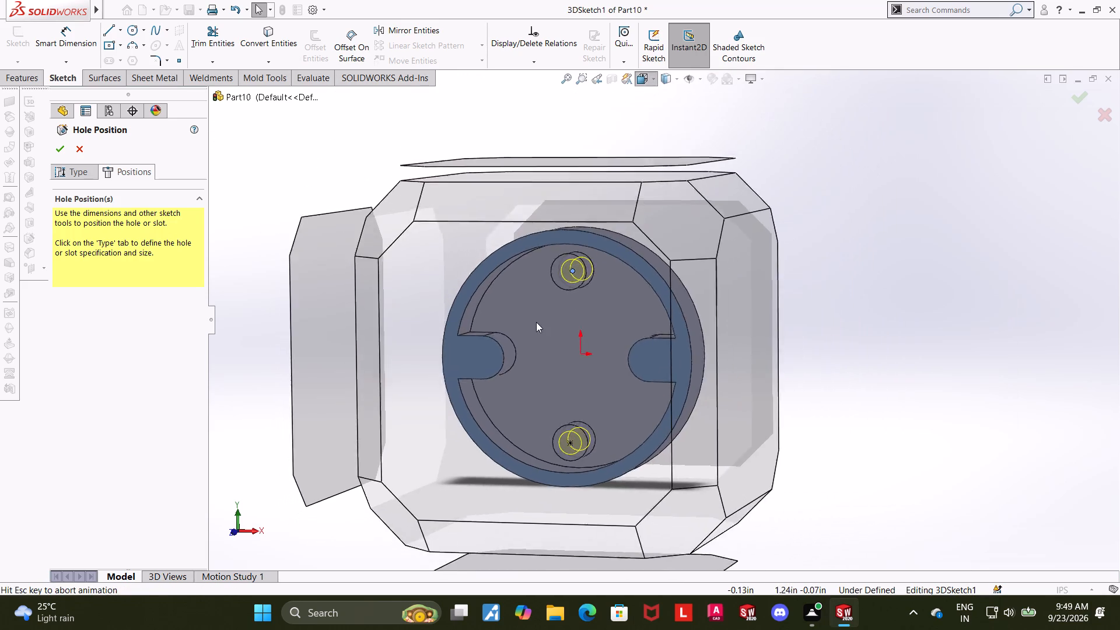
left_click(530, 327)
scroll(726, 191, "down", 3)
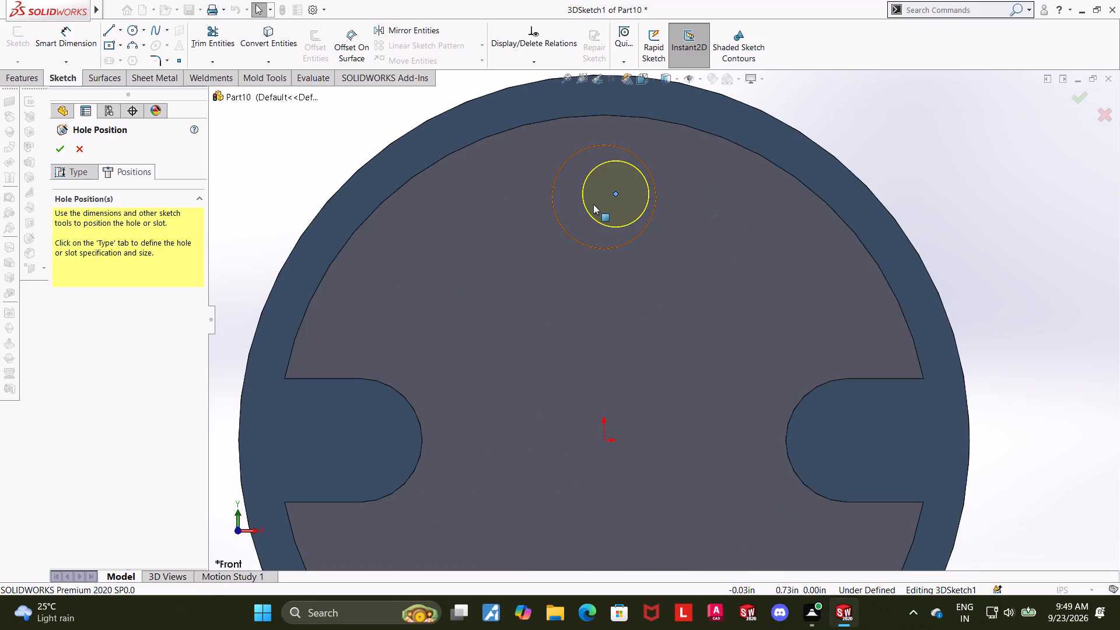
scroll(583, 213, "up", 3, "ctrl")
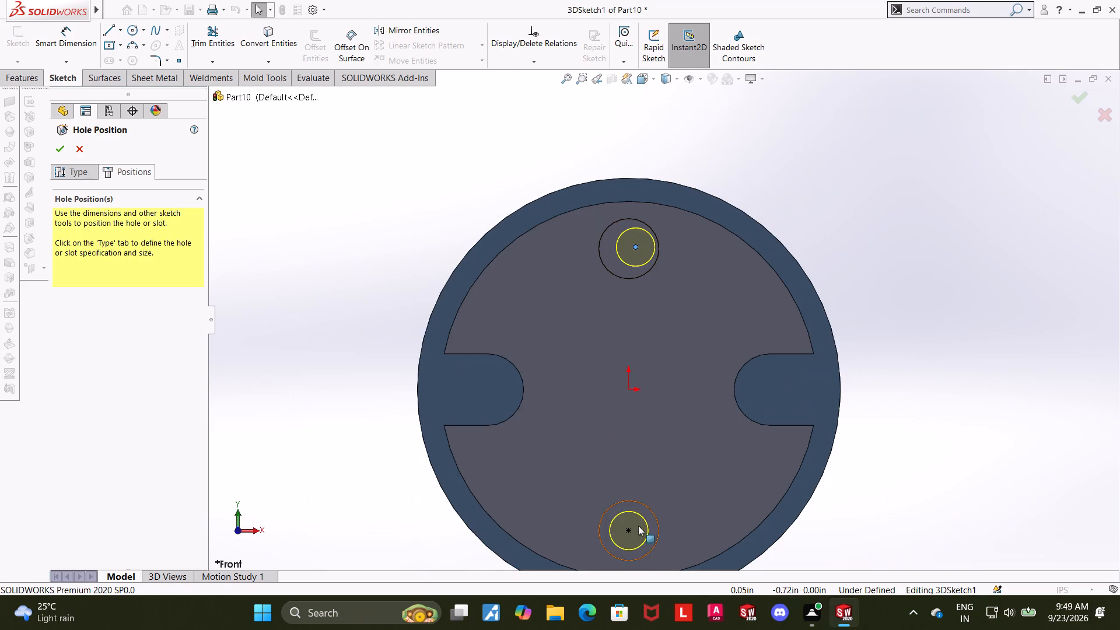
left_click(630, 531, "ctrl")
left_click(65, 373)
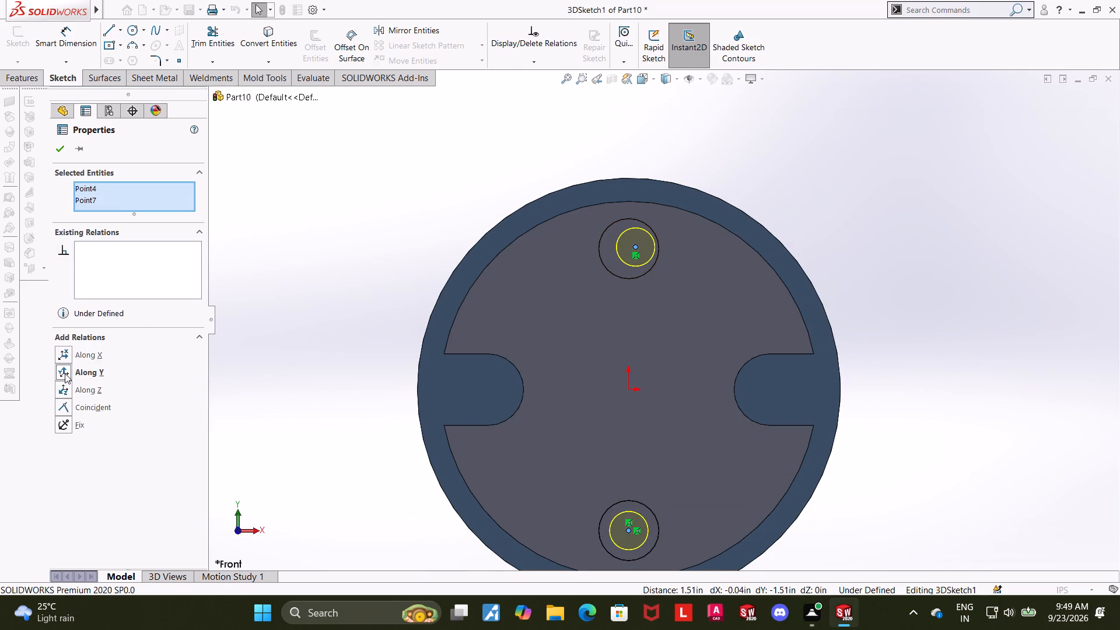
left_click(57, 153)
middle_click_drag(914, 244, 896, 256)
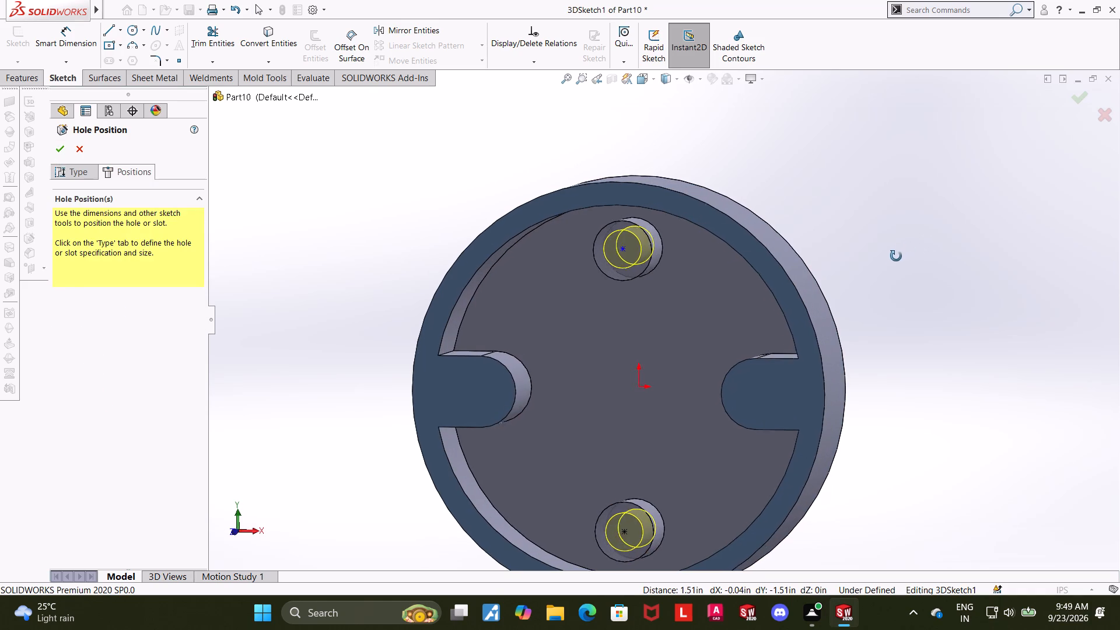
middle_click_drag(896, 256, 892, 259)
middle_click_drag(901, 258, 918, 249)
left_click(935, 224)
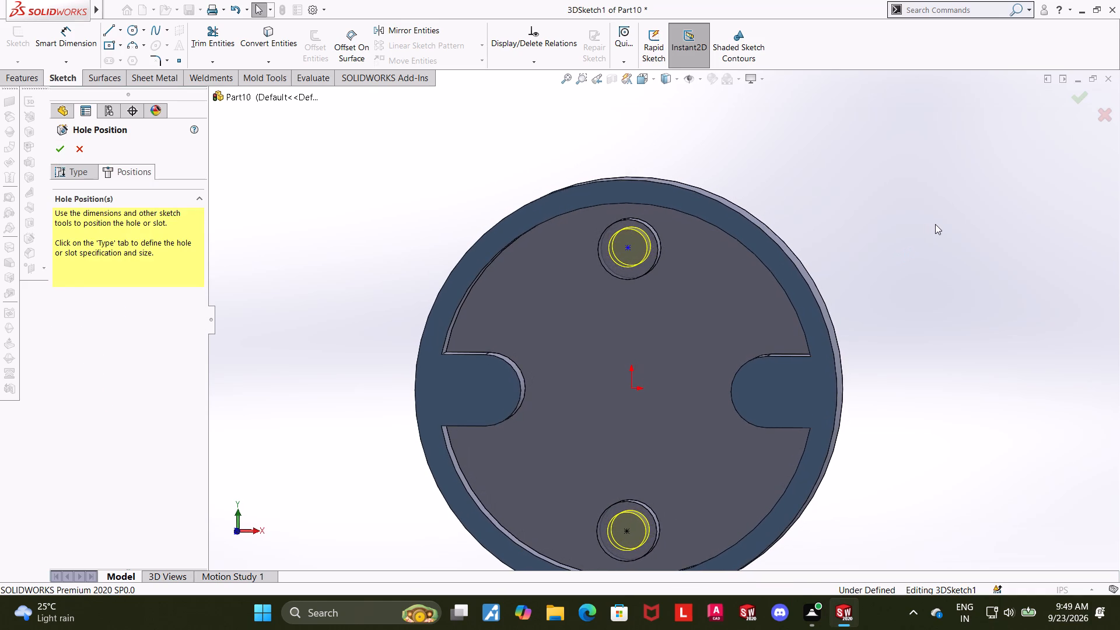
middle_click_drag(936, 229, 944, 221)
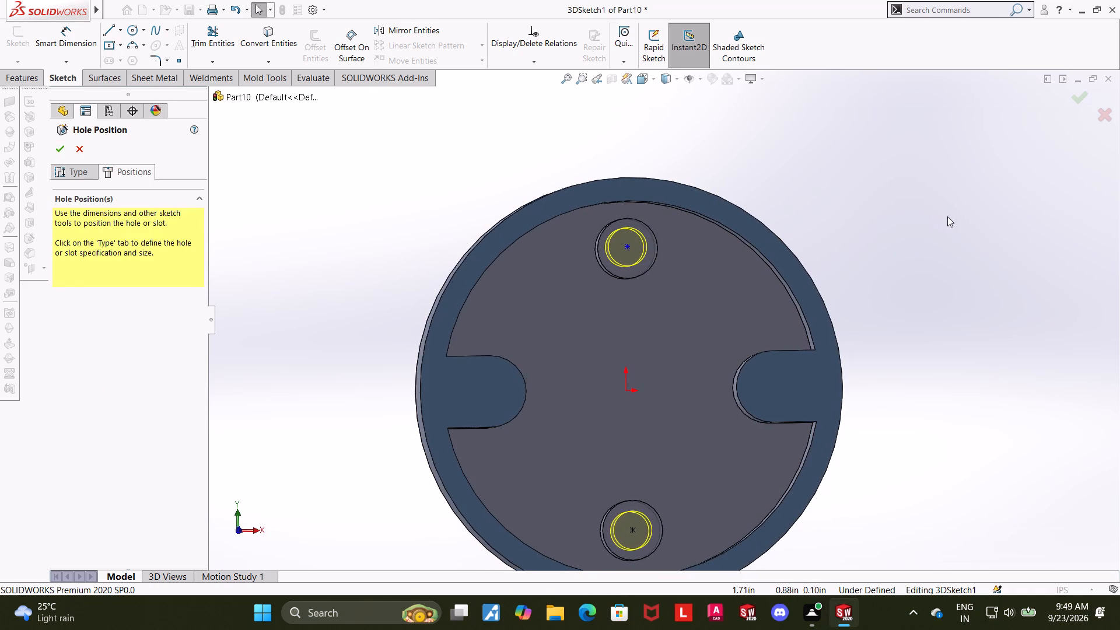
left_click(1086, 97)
Examine both pins' holes face-on in the front view.
middle_click_drag(963, 157, 954, 163)
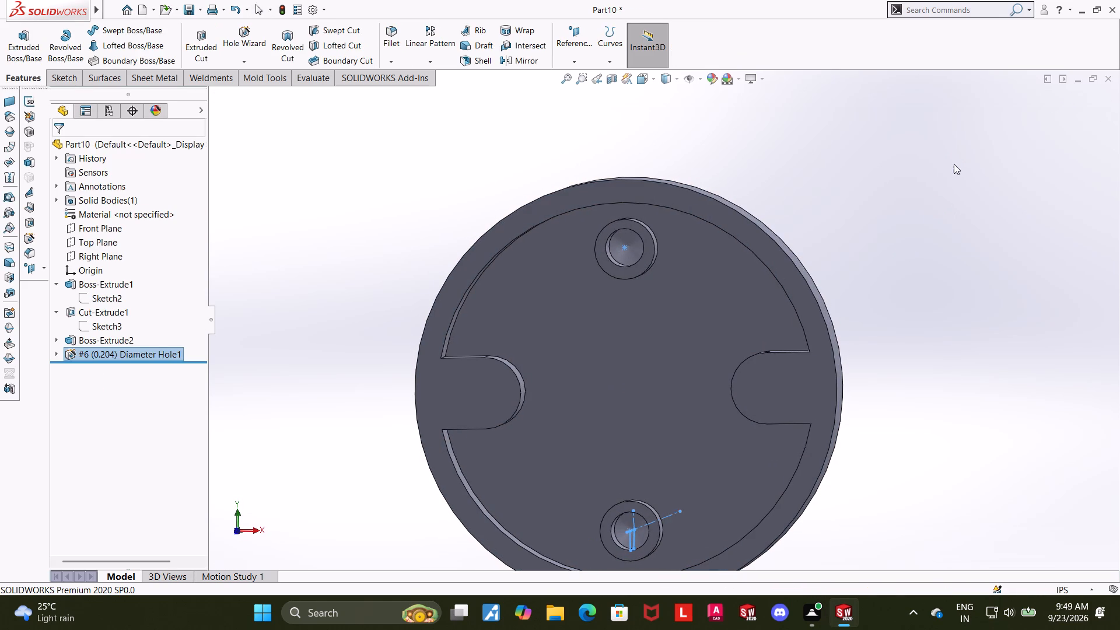
left_click(953, 165)
scroll(946, 263, "up", 1)
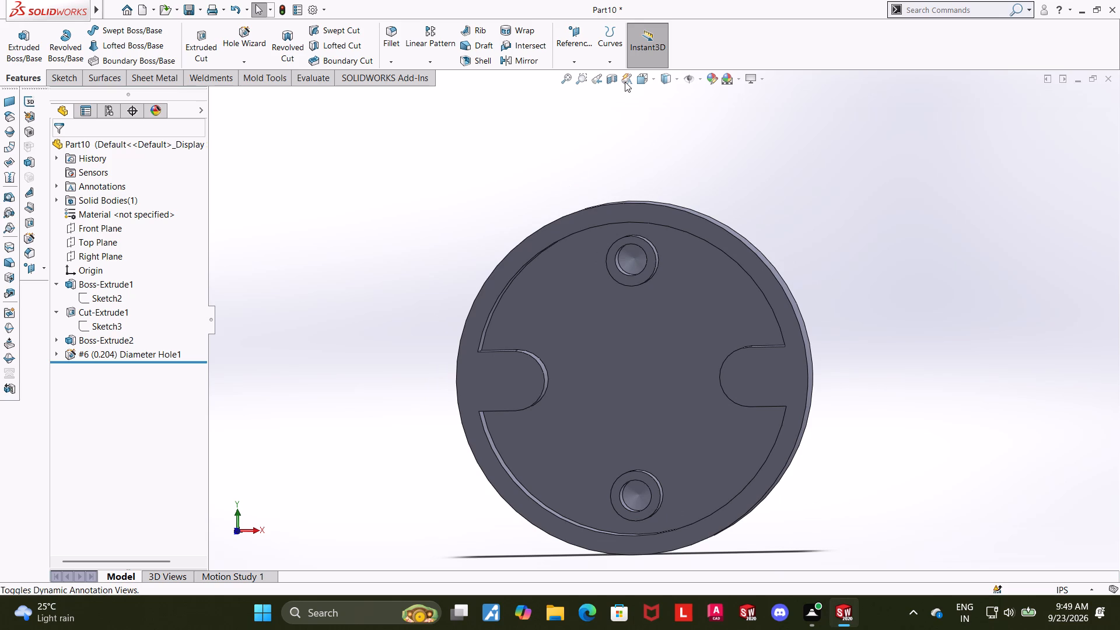
left_click(633, 84)
left_click(636, 84)
left_click(626, 87)
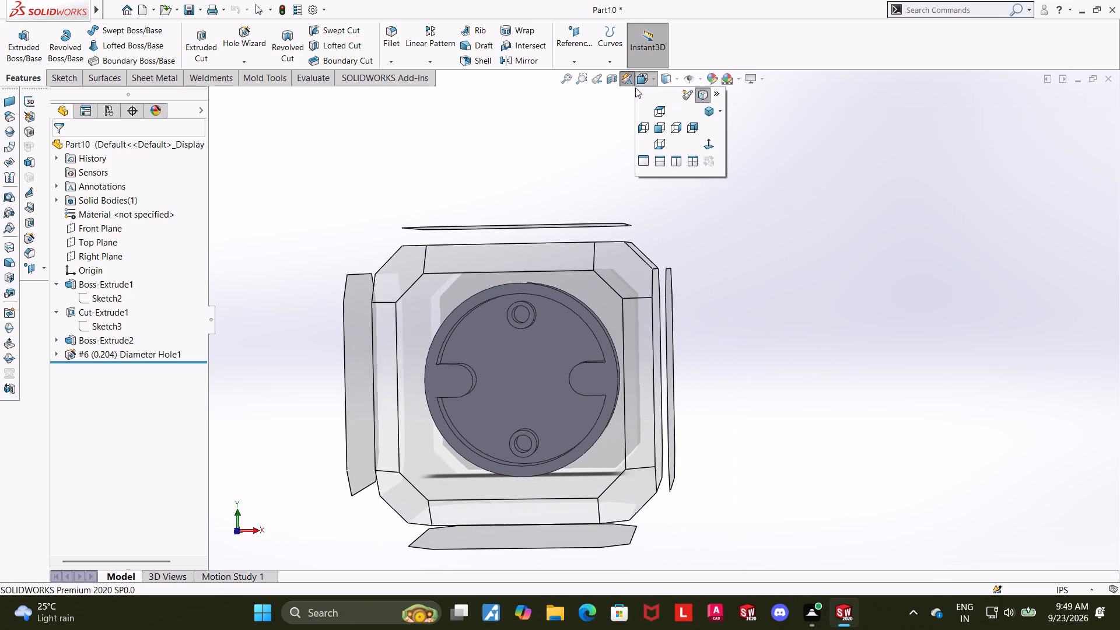
left_click(626, 83)
left_click(642, 80)
left_click(537, 363)
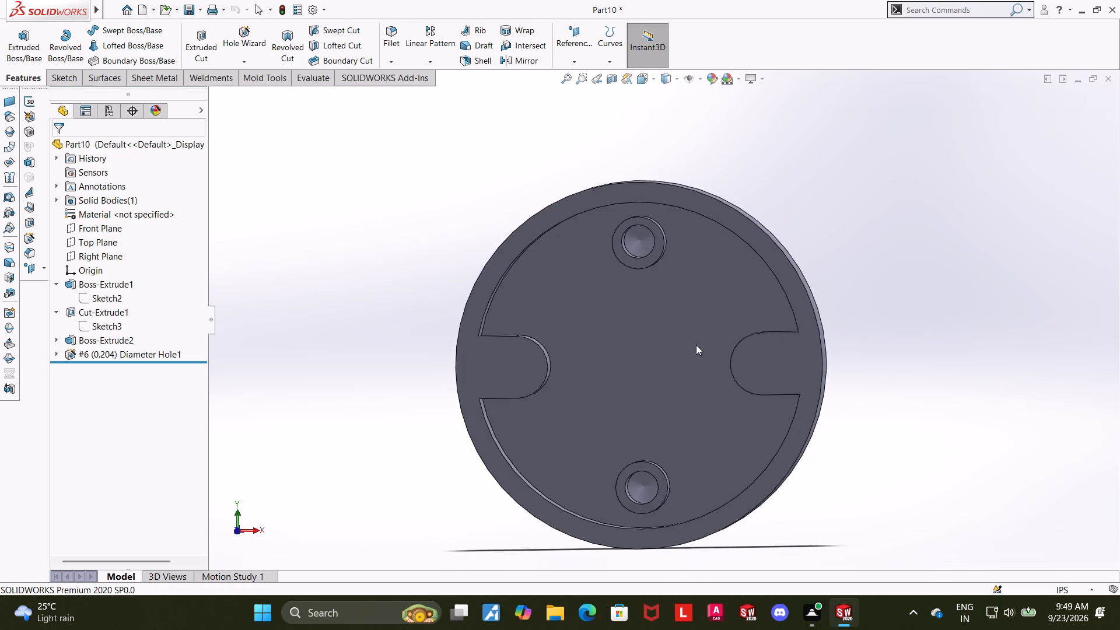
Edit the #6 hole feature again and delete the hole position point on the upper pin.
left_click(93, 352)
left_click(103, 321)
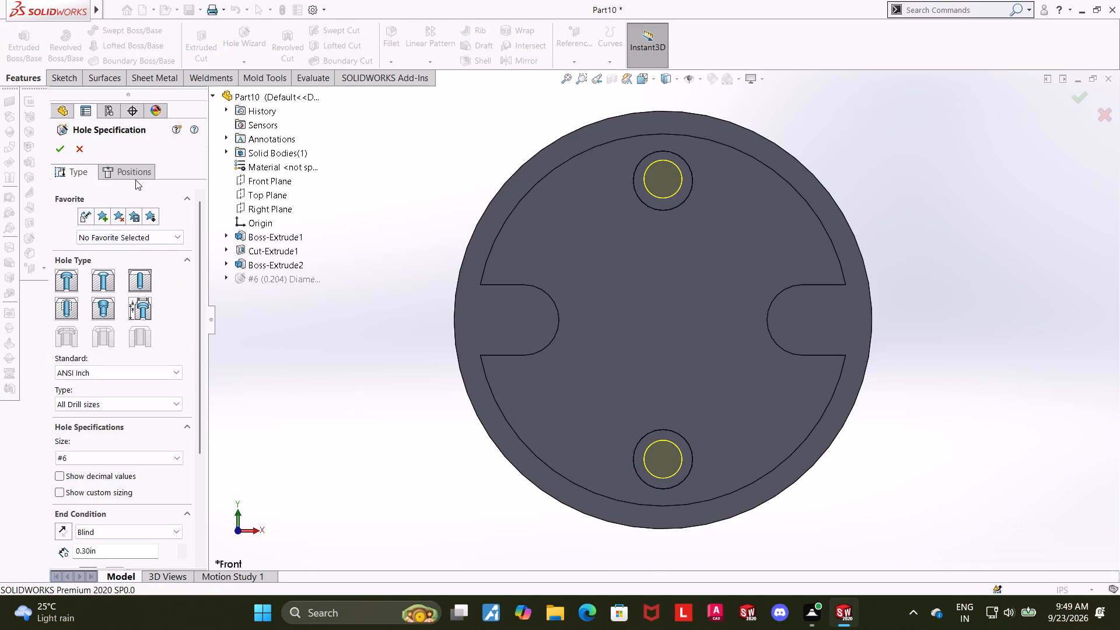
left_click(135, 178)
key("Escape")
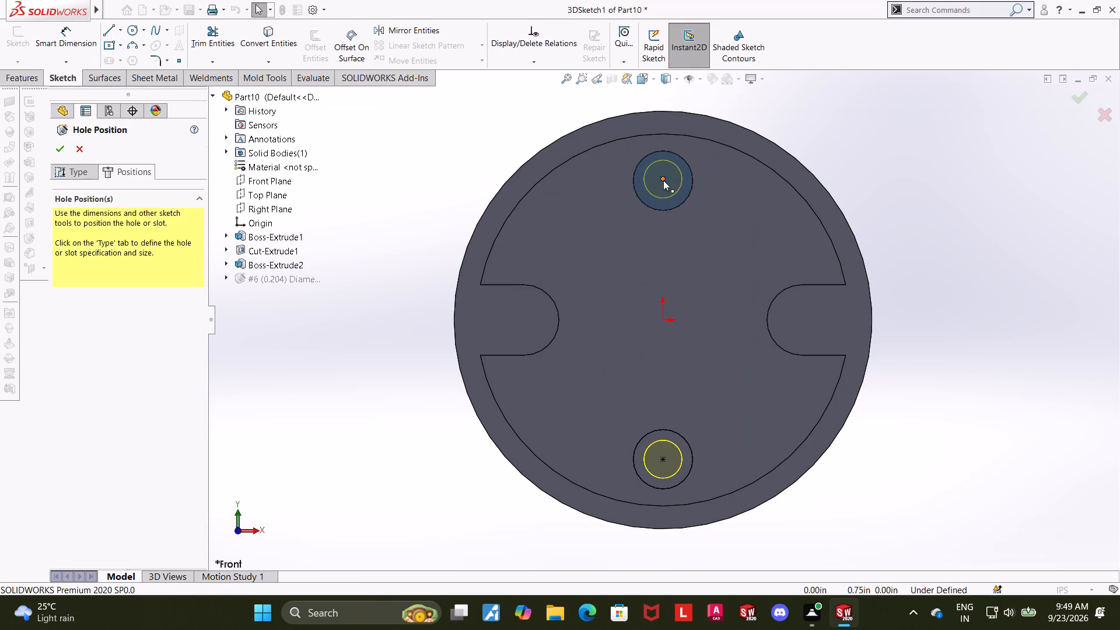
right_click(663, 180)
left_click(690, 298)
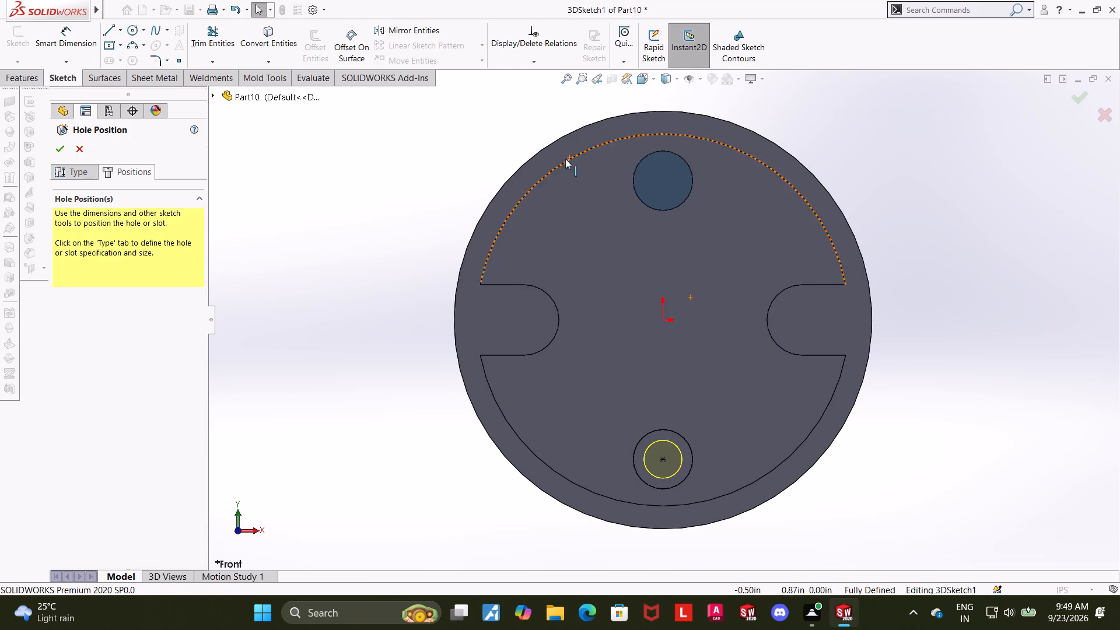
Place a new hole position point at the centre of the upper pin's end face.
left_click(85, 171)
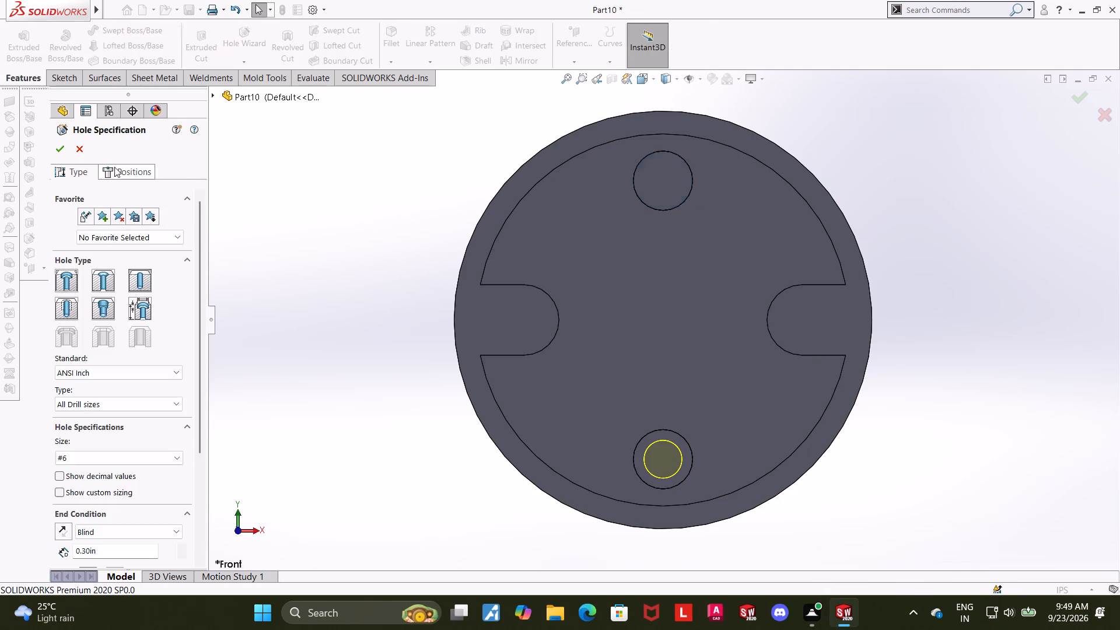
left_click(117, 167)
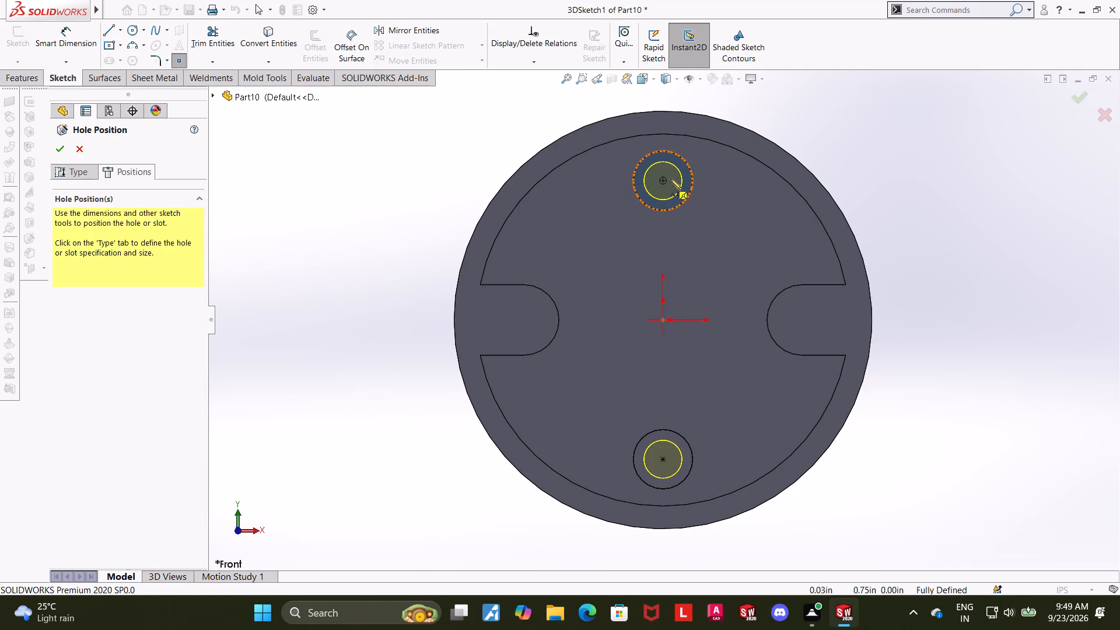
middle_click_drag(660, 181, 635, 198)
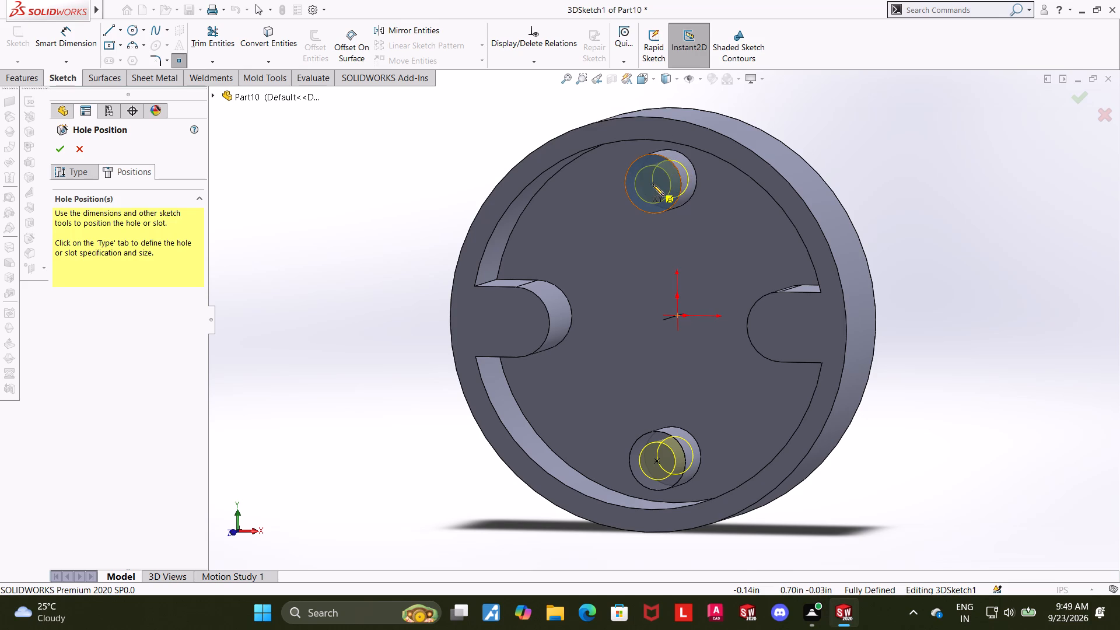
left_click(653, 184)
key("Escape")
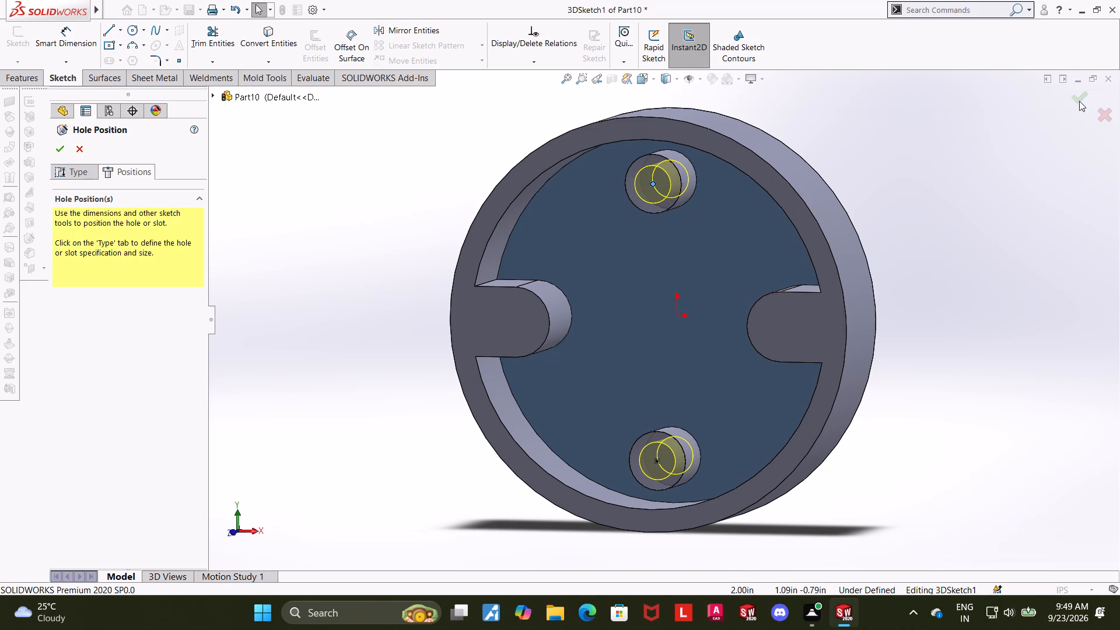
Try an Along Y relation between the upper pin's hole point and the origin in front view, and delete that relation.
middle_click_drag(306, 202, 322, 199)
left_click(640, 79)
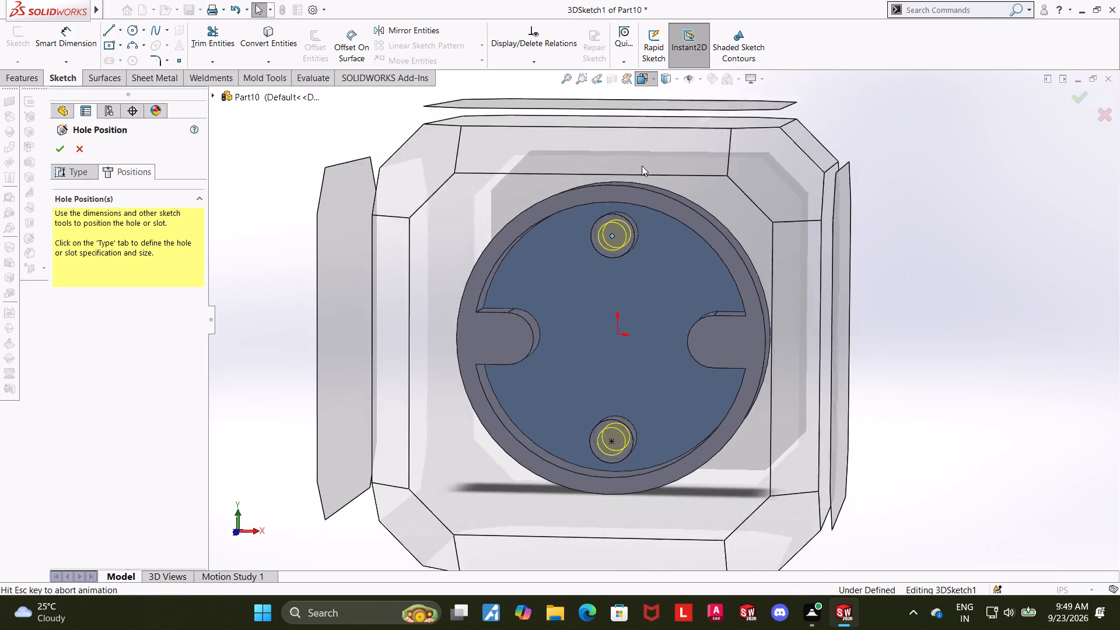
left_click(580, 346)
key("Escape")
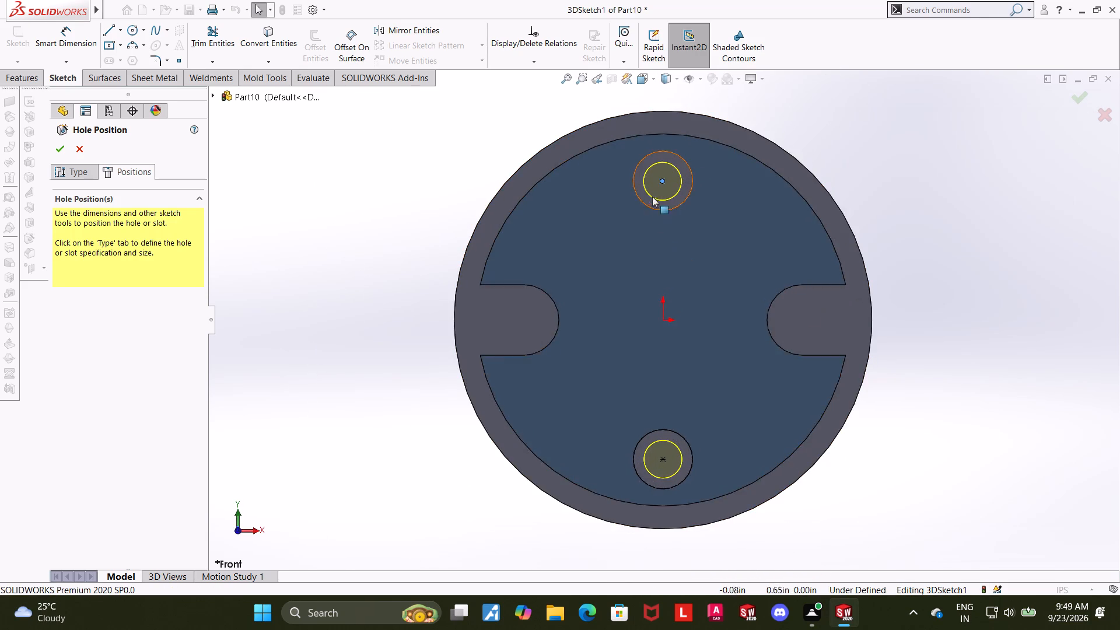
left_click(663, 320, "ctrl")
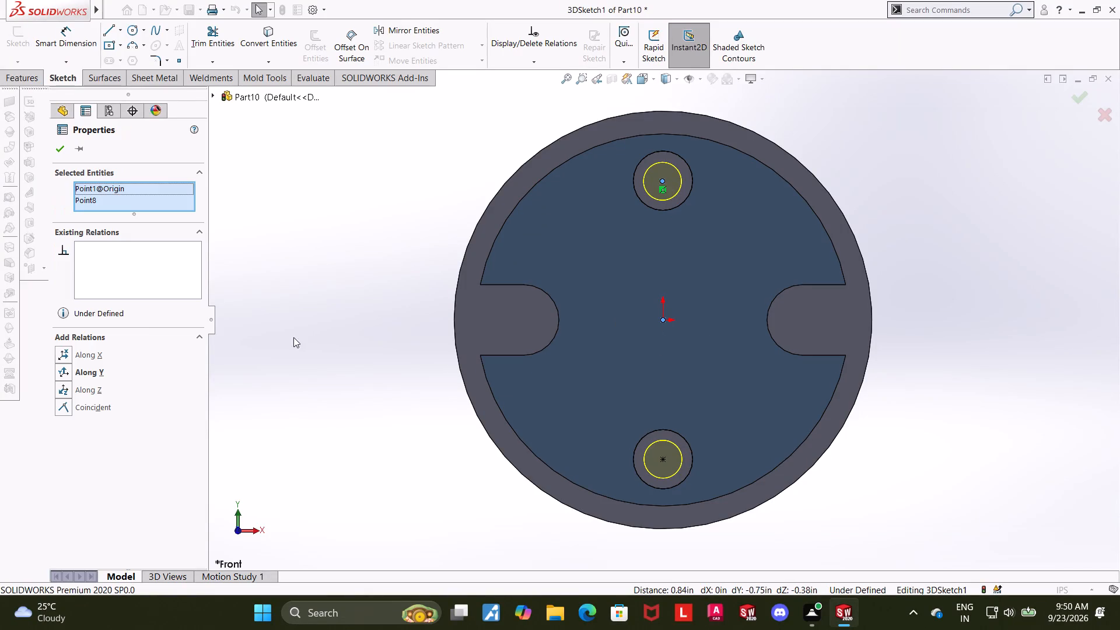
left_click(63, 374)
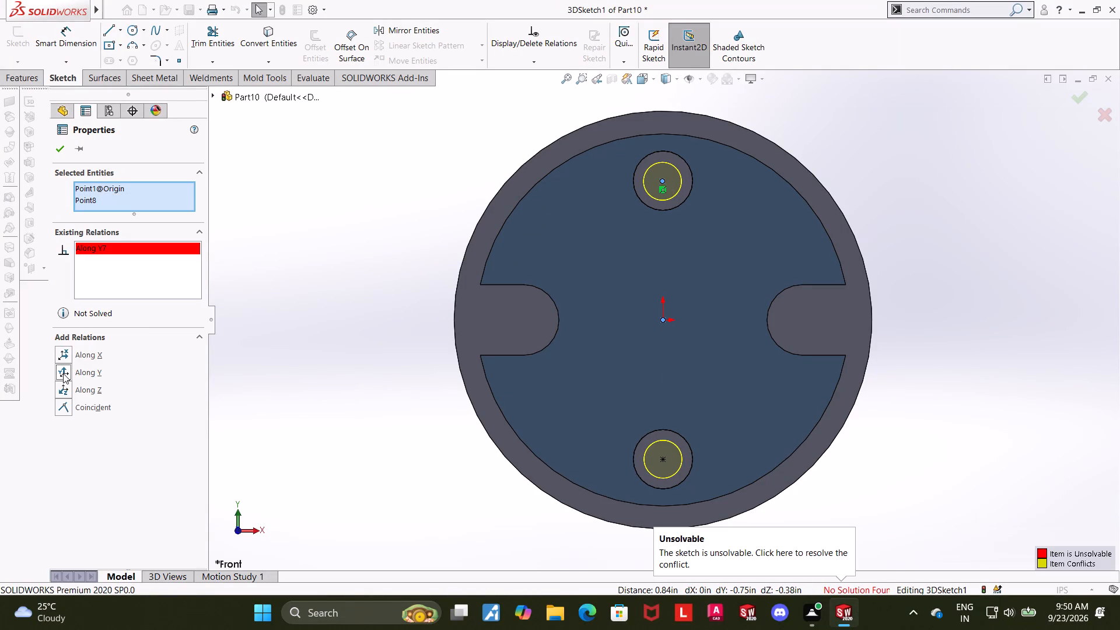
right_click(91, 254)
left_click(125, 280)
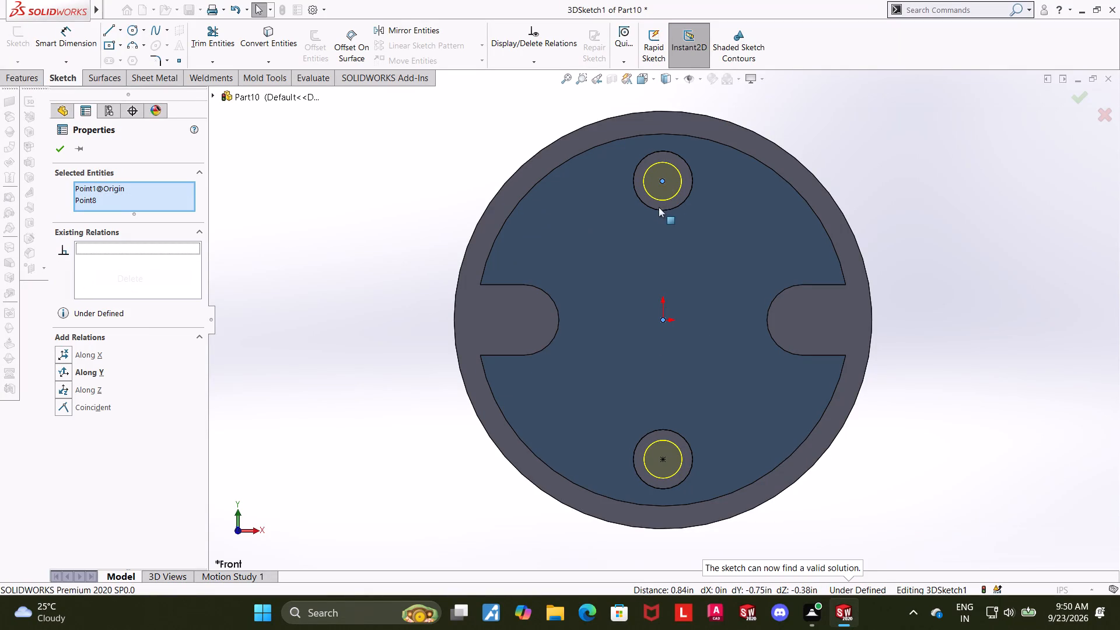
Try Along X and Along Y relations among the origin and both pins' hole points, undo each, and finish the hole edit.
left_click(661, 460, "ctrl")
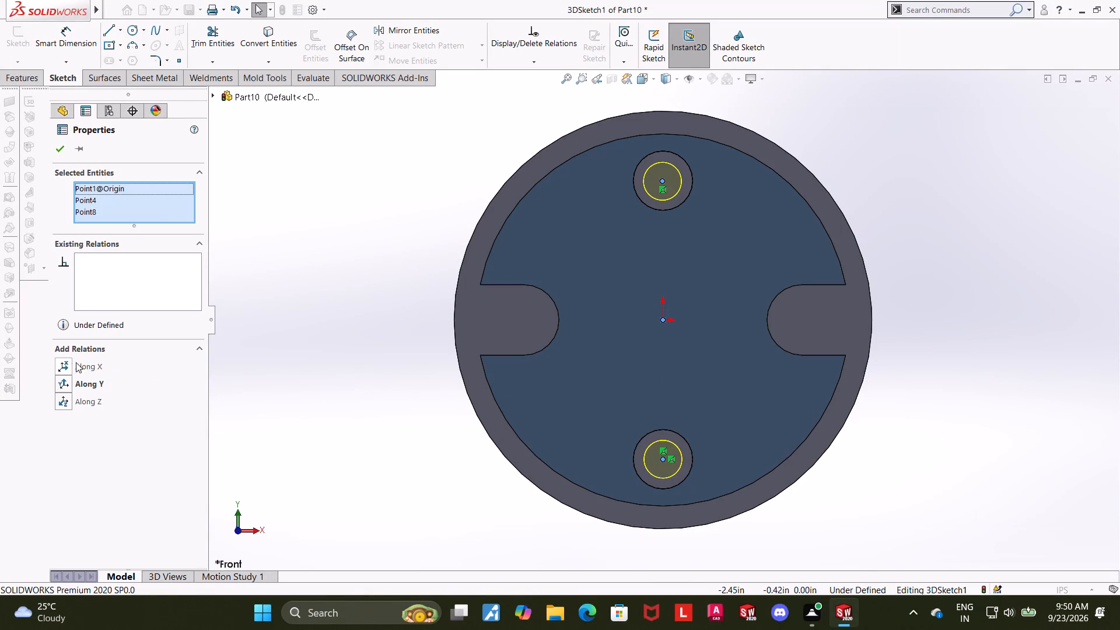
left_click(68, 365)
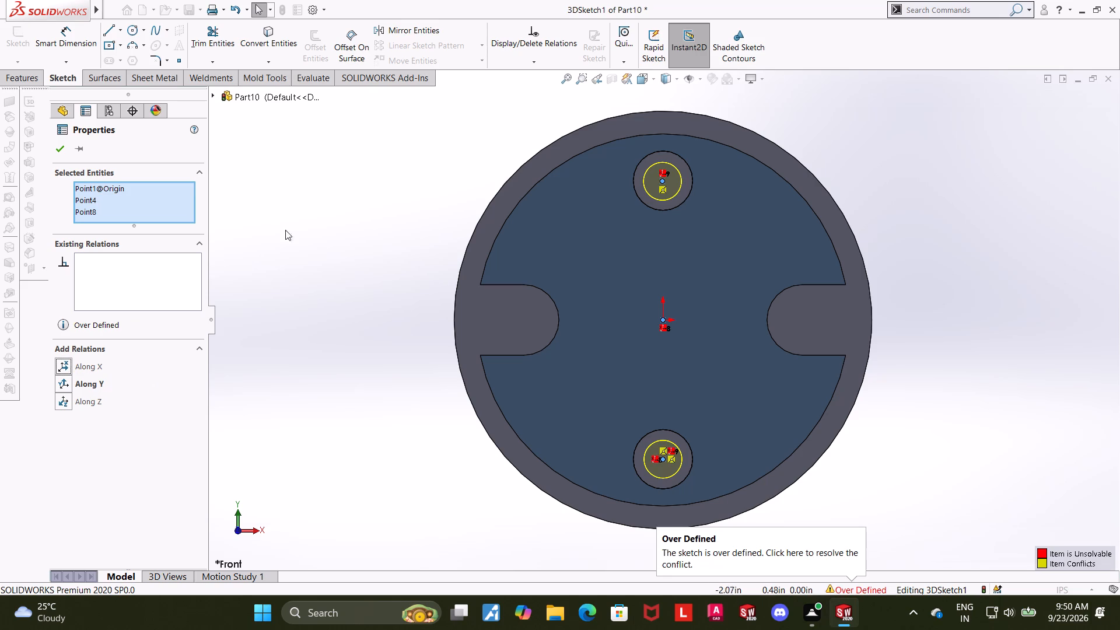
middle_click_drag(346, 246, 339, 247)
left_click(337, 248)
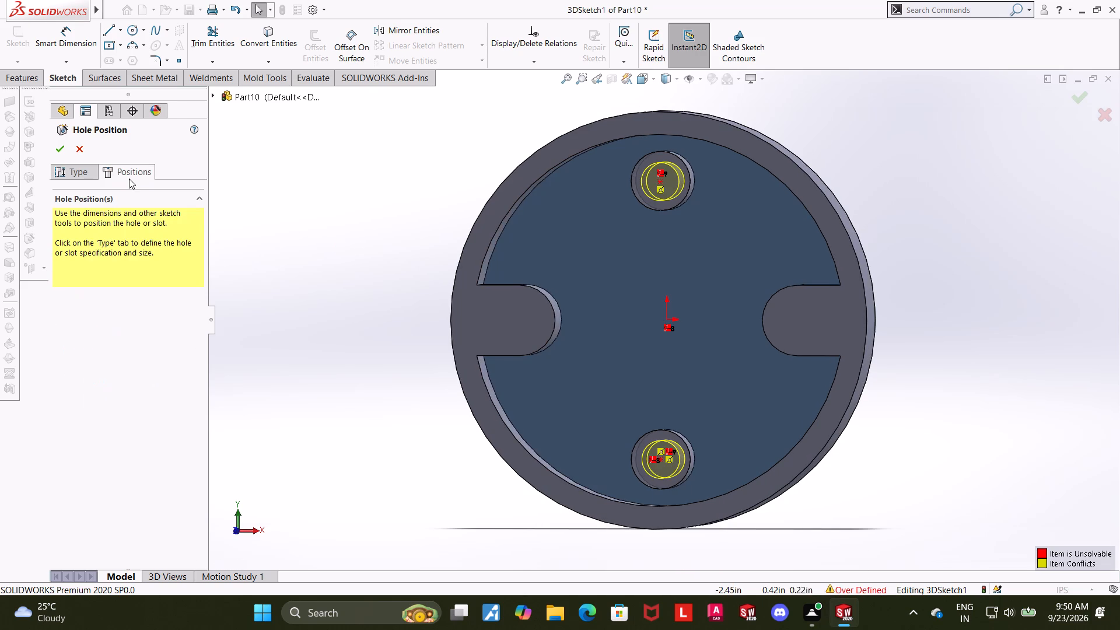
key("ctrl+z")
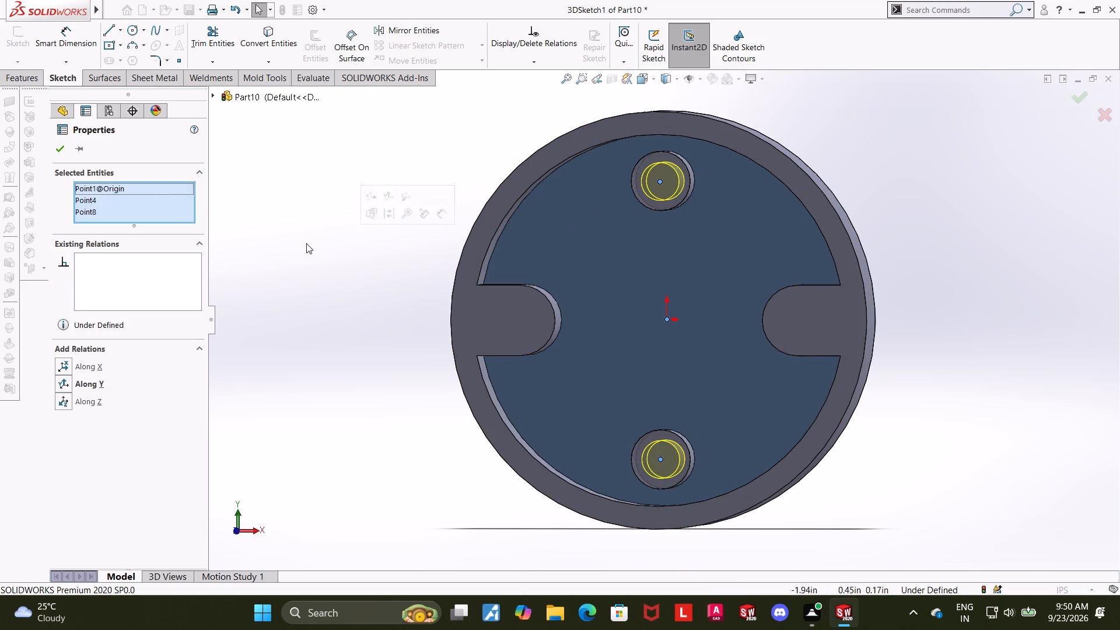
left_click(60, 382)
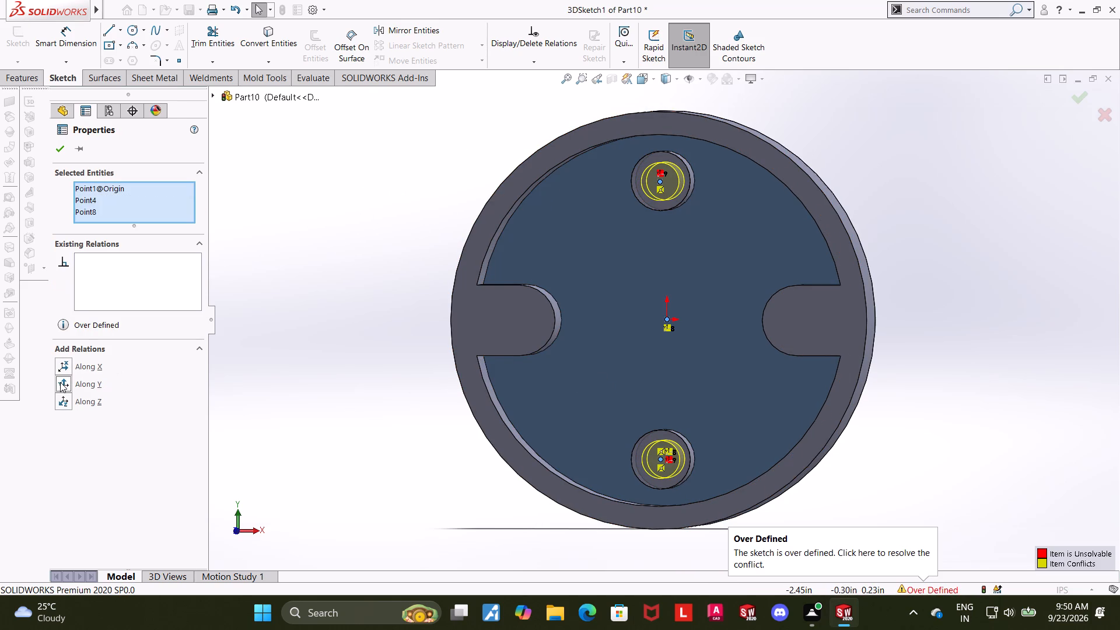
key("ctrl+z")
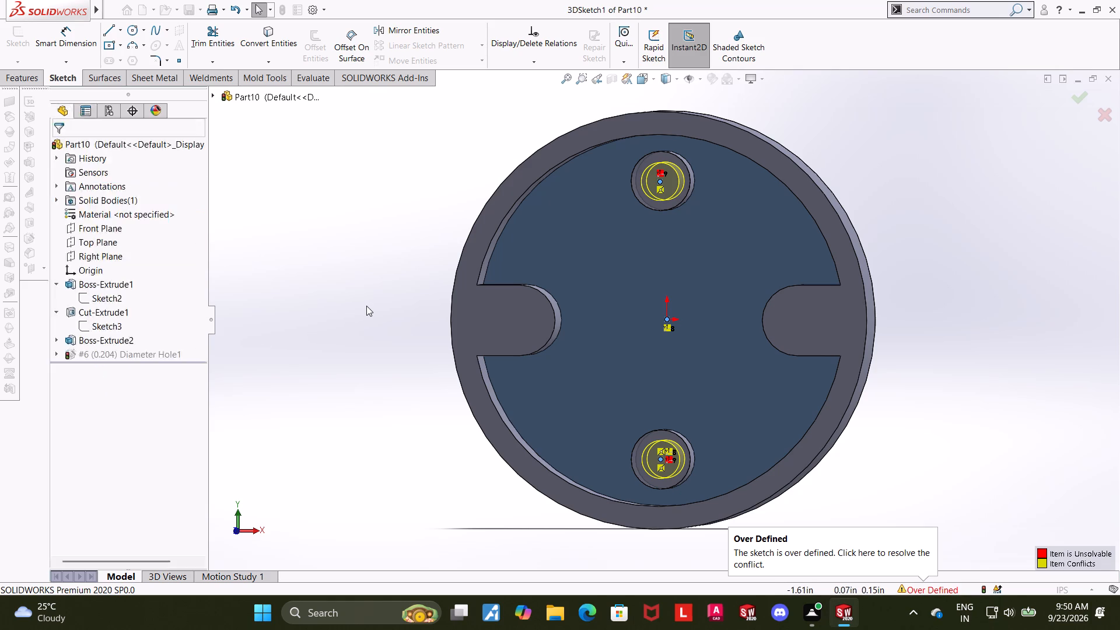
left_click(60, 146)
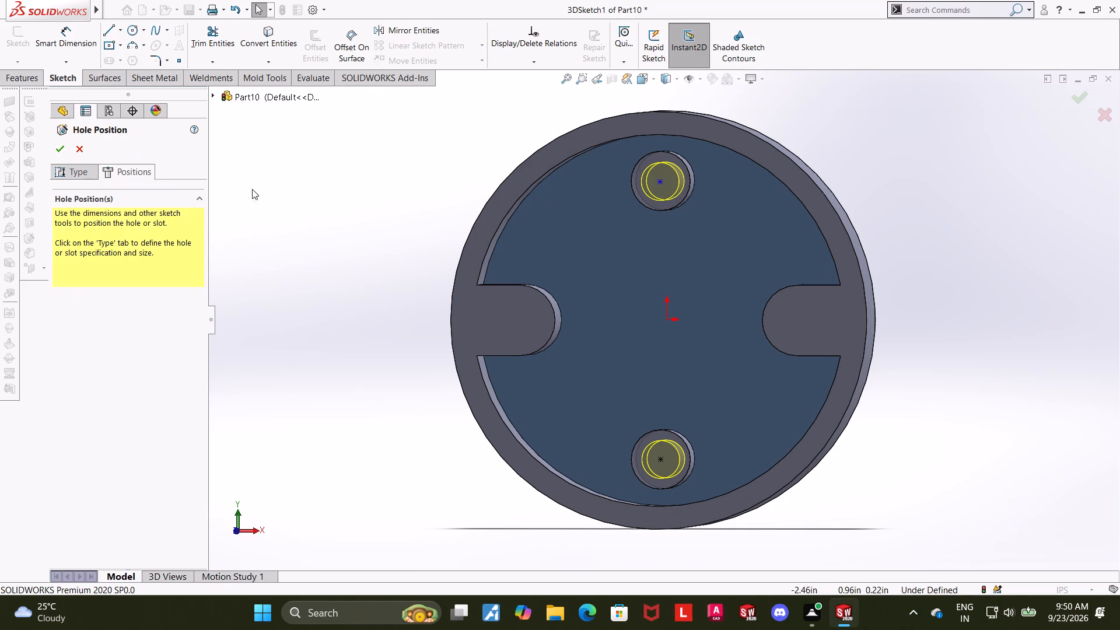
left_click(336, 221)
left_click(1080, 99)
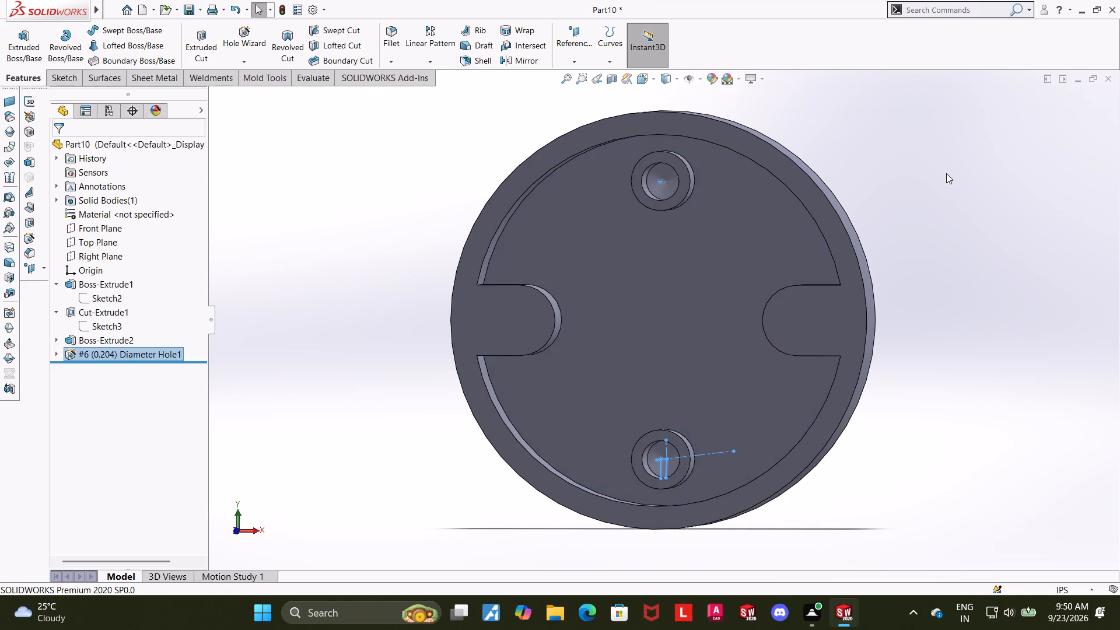
Examine the upper pin's hole face-on in the front view to check its centring.
middle_click_drag(950, 173, 974, 169)
left_click(650, 79)
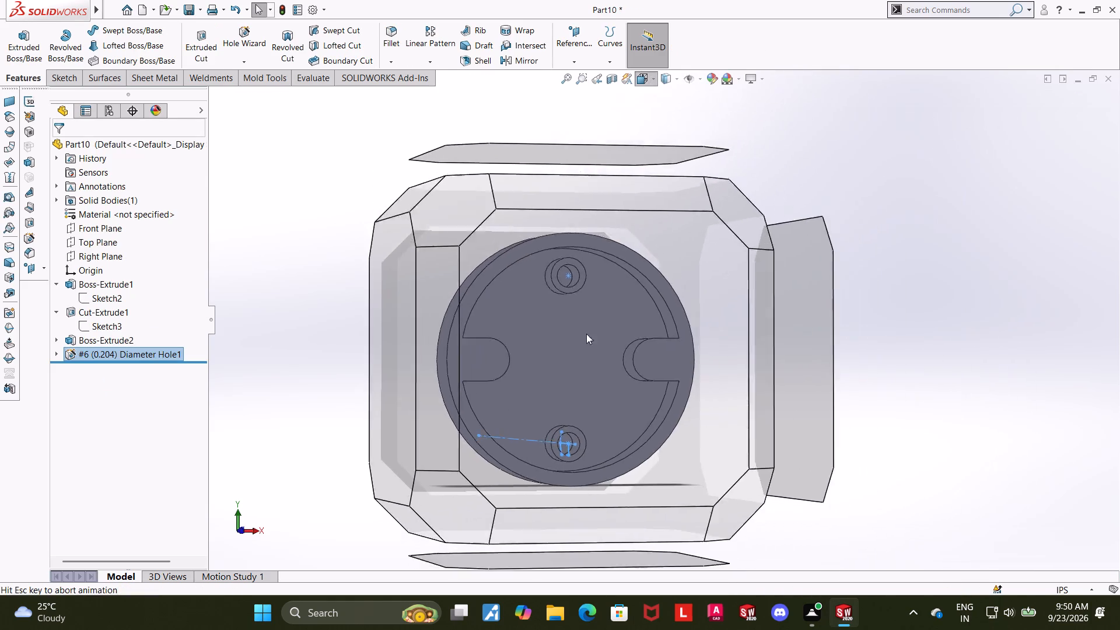
left_click(590, 325)
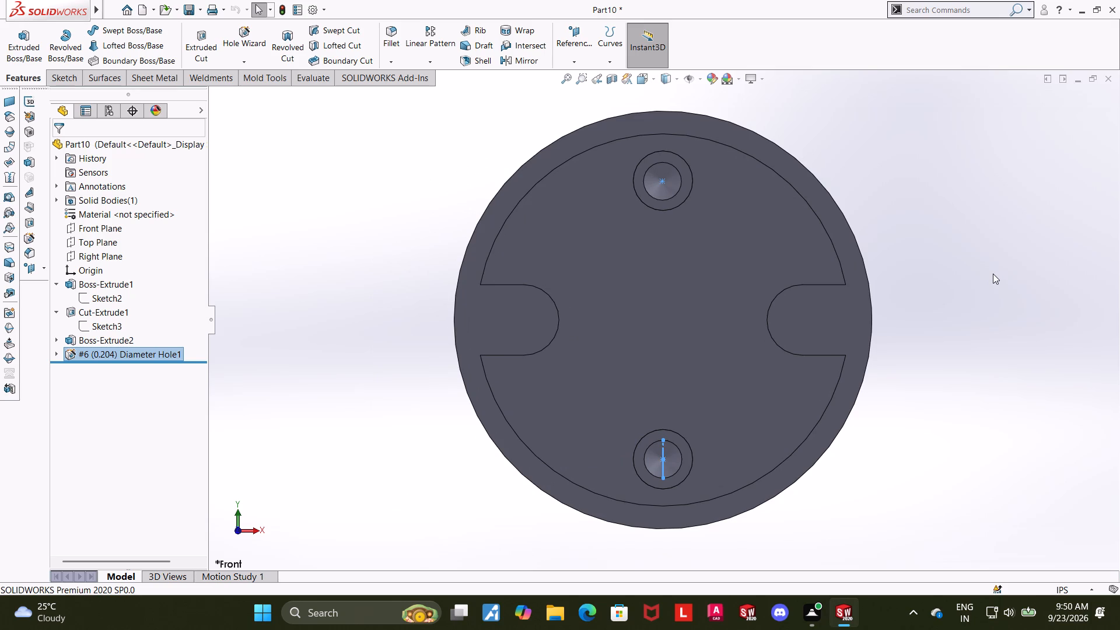
scroll(666, 212, "down", 5)
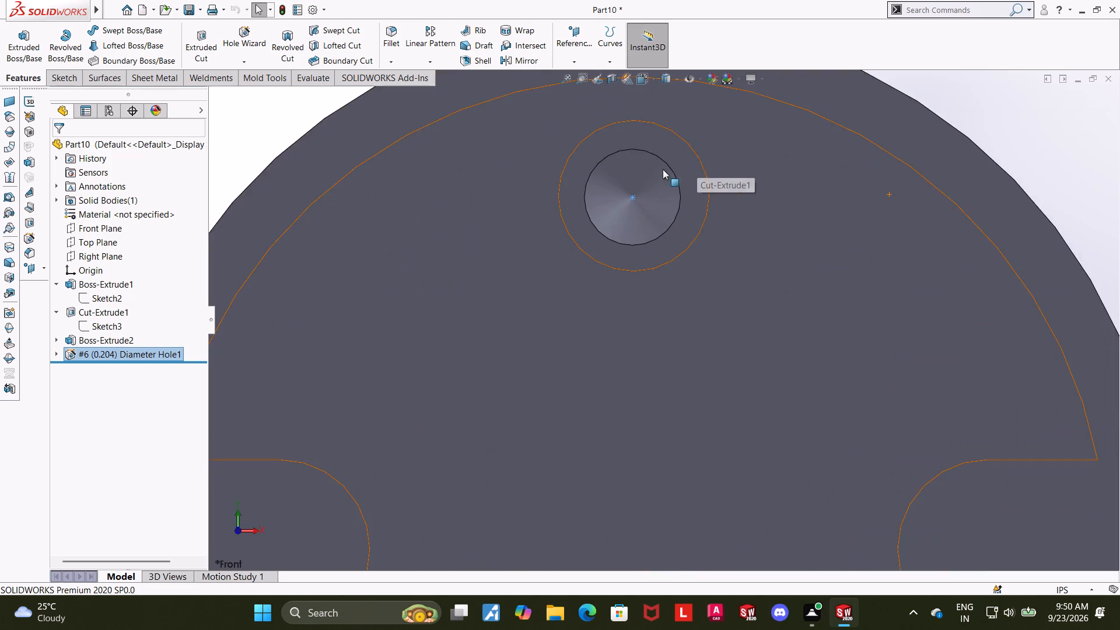
scroll(659, 171, "down", 4)
scroll(658, 171, "up", 4)
scroll(980, 195, "up", 2)
left_click(985, 230)
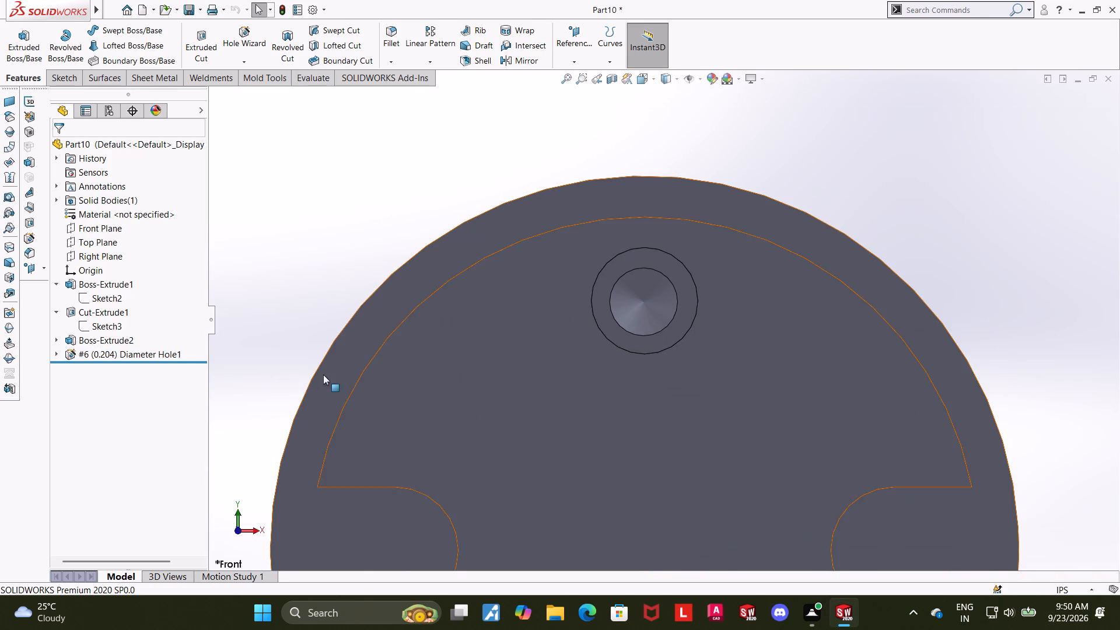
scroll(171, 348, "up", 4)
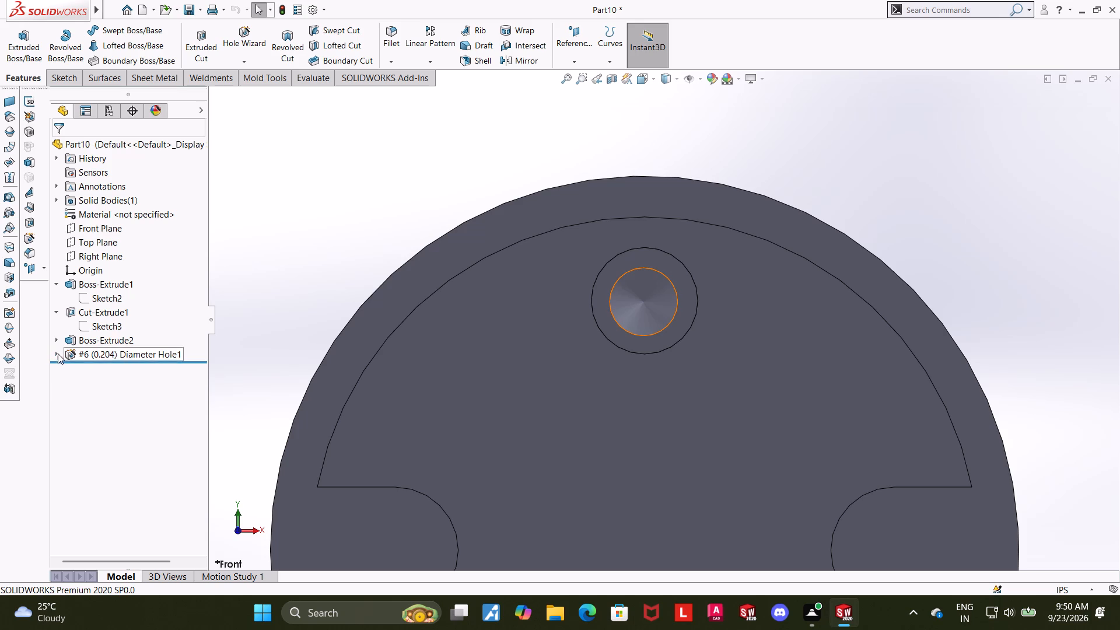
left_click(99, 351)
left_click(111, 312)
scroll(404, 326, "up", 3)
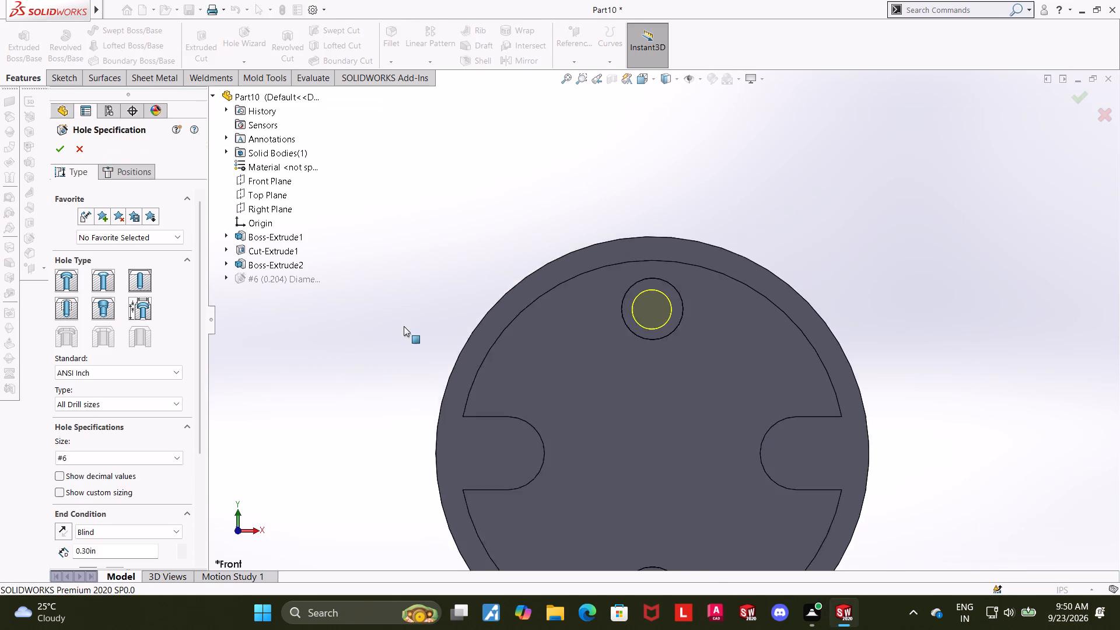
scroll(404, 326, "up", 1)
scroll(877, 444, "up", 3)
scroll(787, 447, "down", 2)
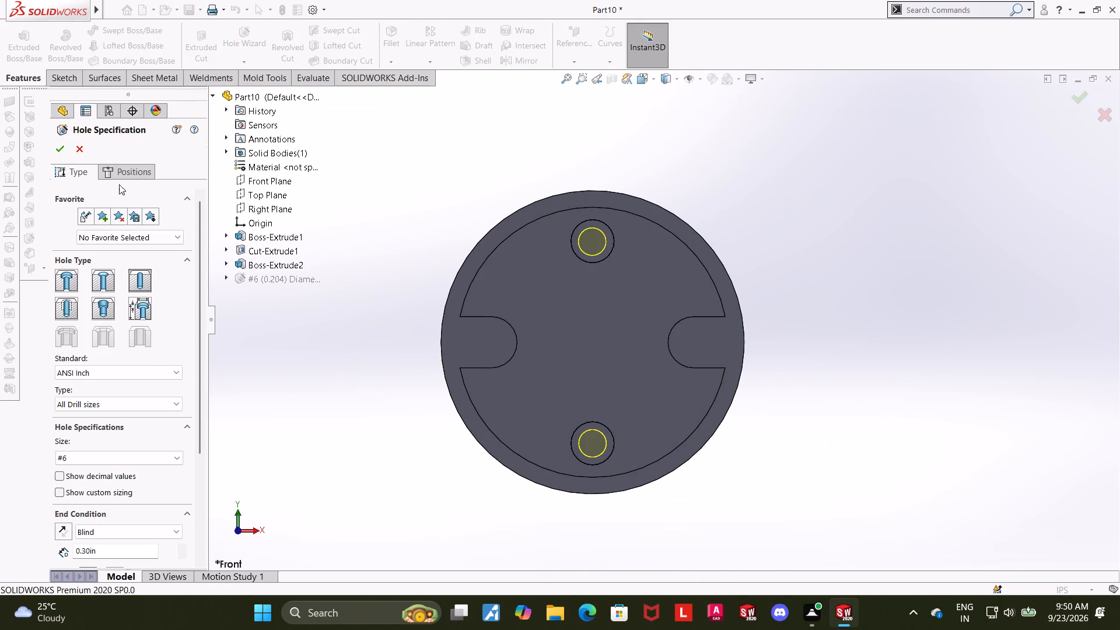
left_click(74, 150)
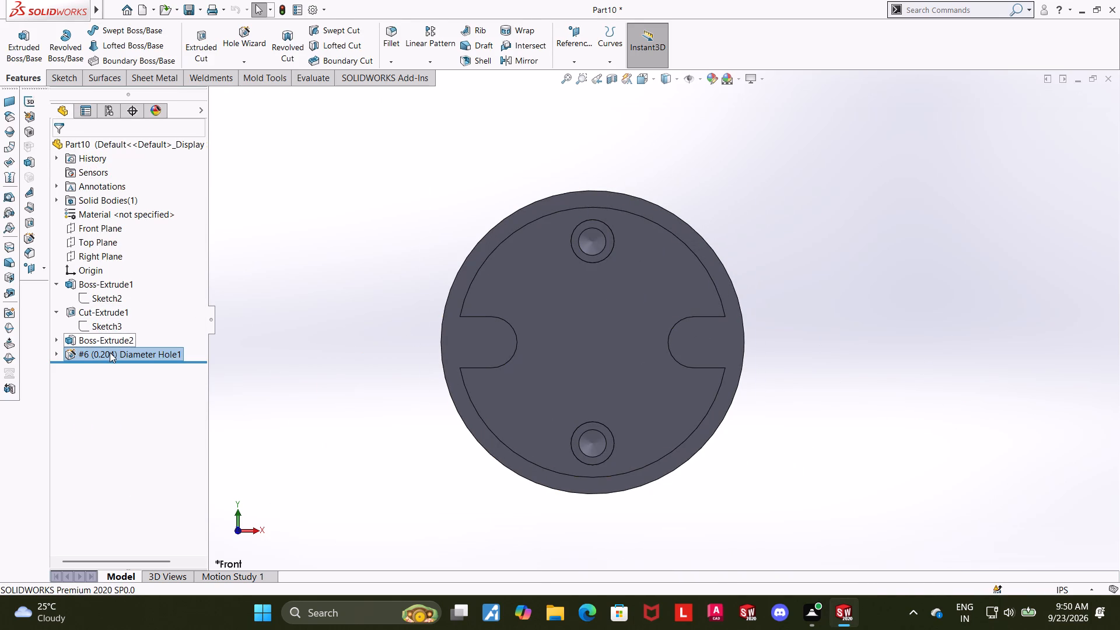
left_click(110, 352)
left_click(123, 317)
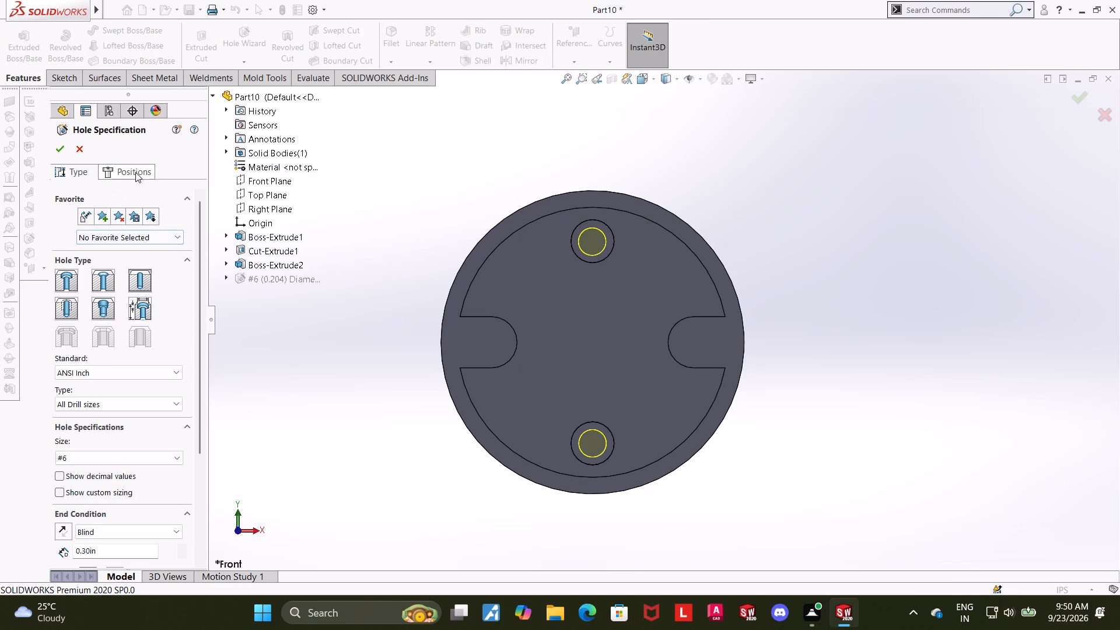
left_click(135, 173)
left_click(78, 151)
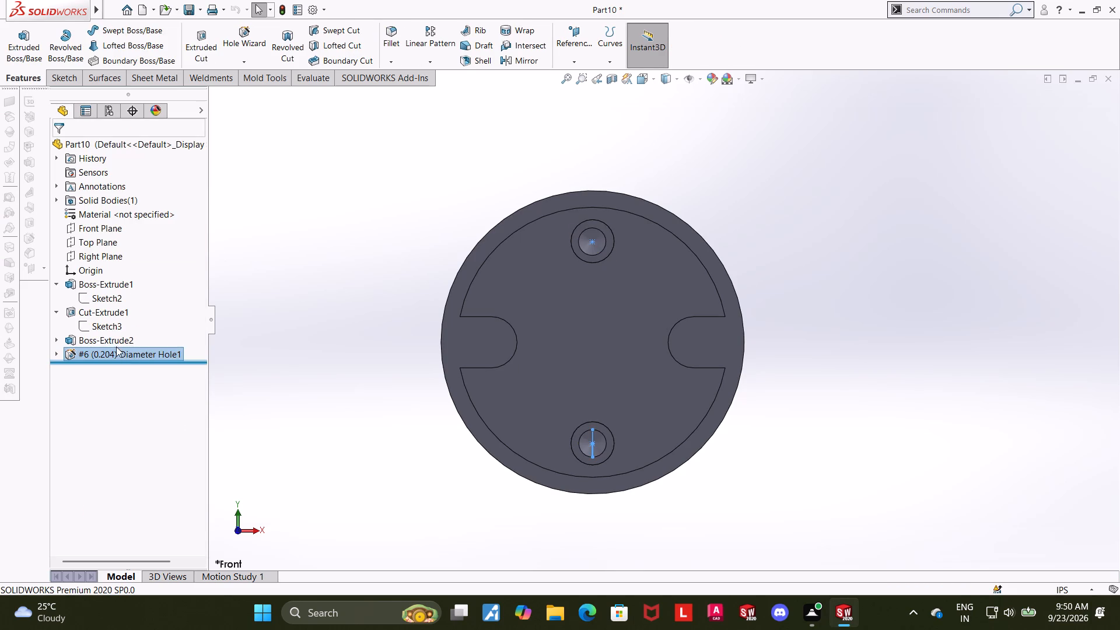
Delete the #6 diameter hole feature from the part.
right_click(117, 349)
left_click(149, 420)
left_click(653, 235)
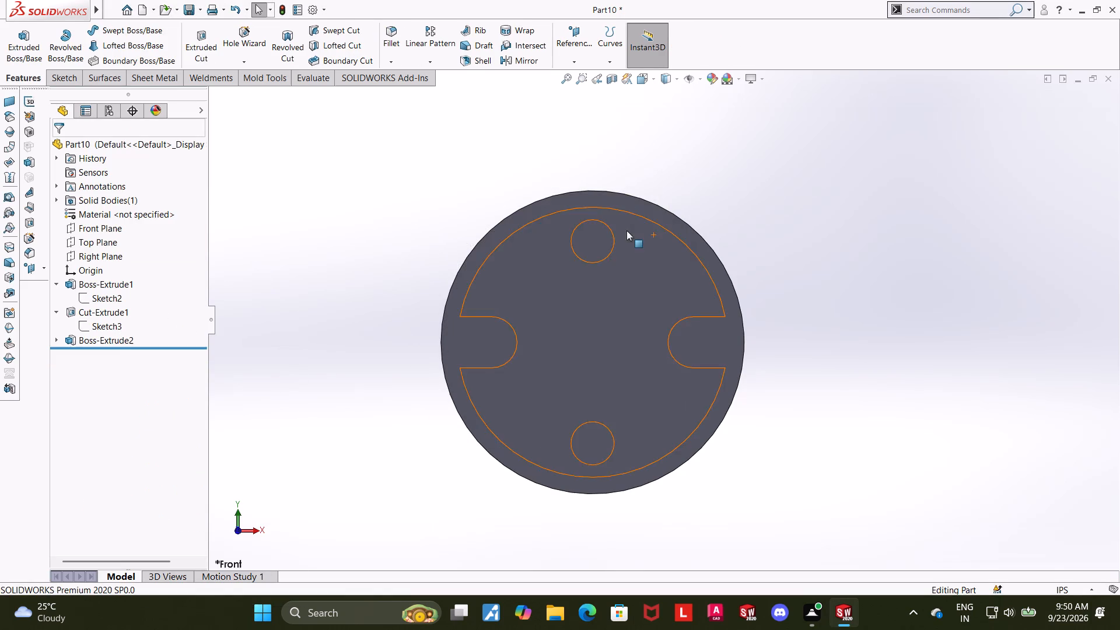
left_click(512, 167)
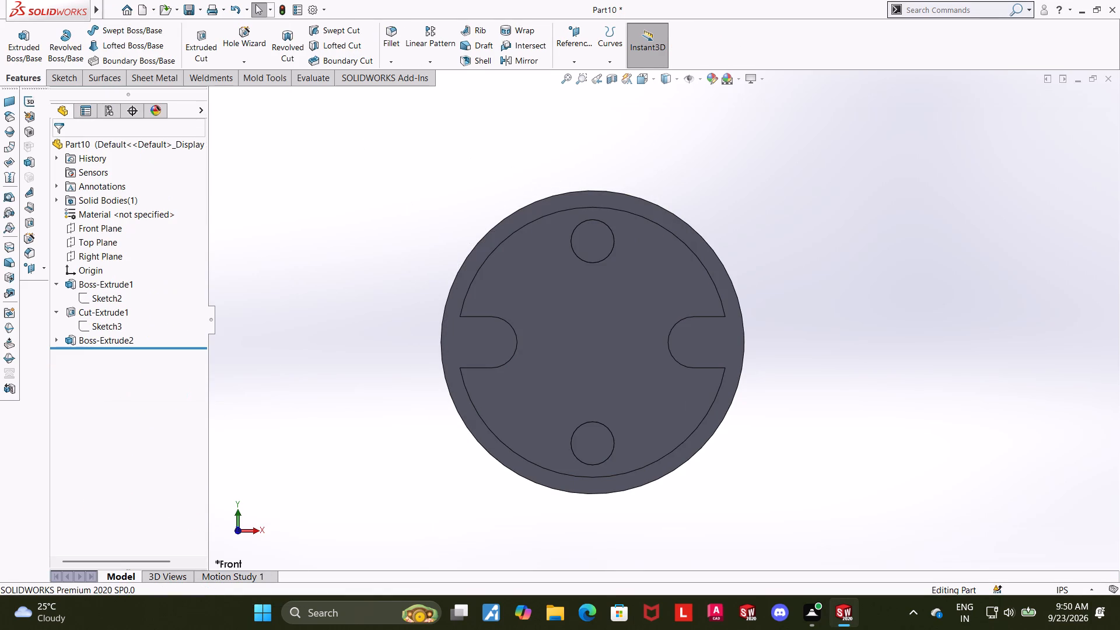
Start a sketch on the upper pin's end face and place sketch points at the centres of both pins.
left_click(594, 236)
left_click(649, 205)
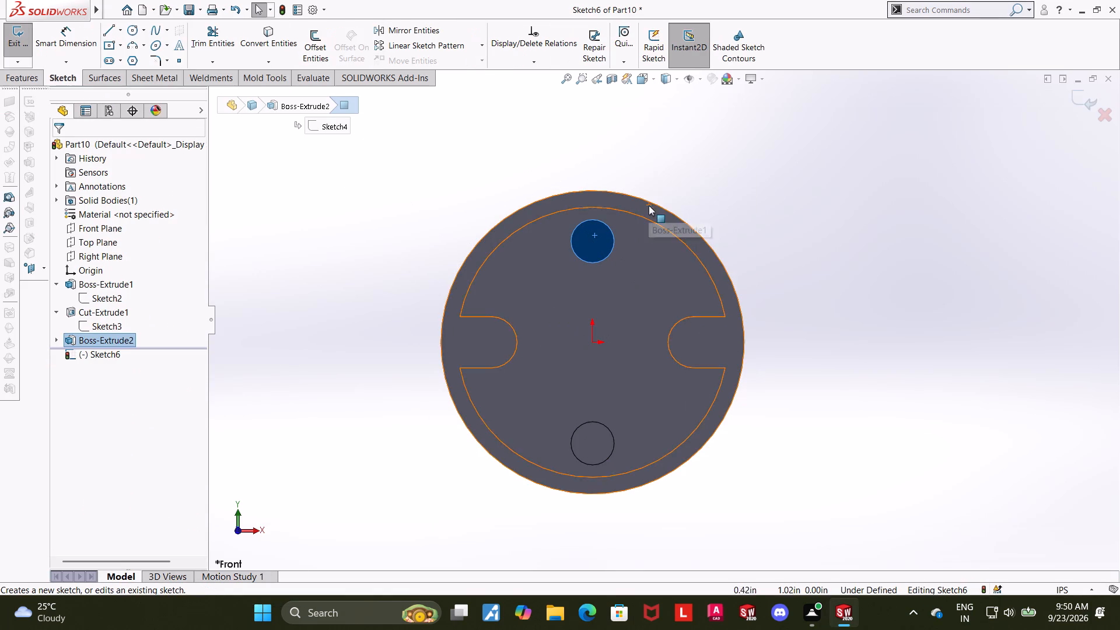
left_click(175, 62)
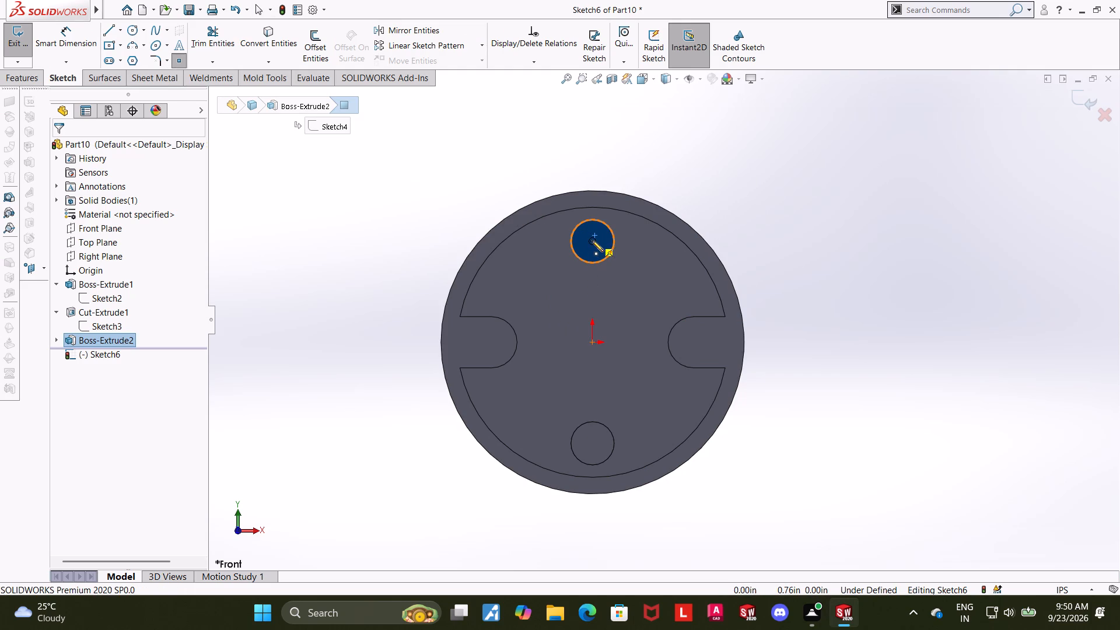
left_click(591, 240)
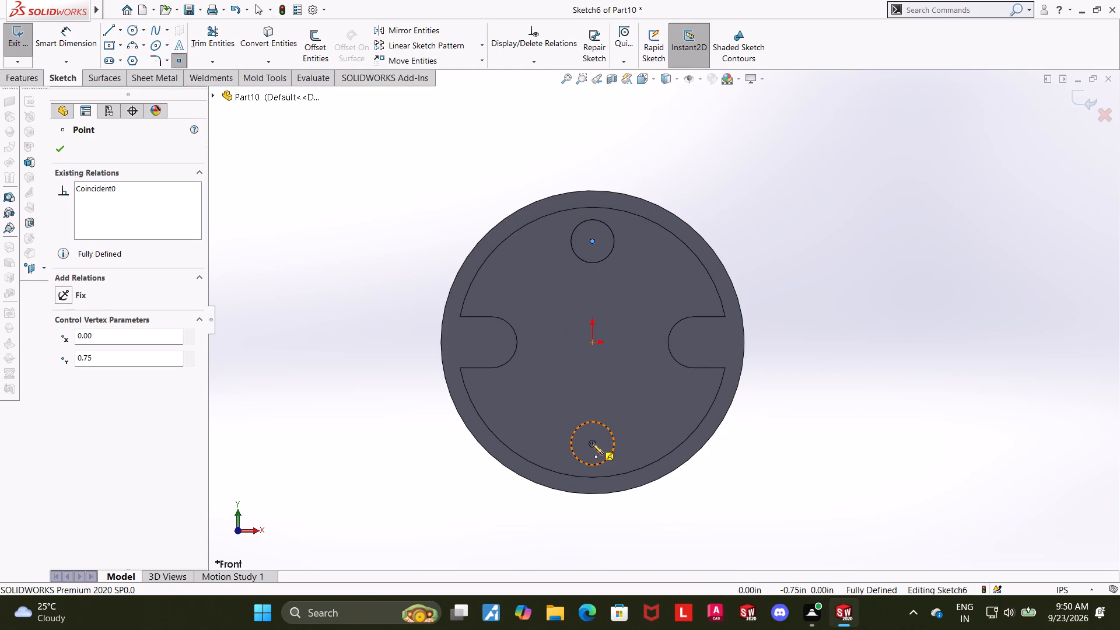
left_click(592, 443)
left_click(61, 150)
left_click(775, 236)
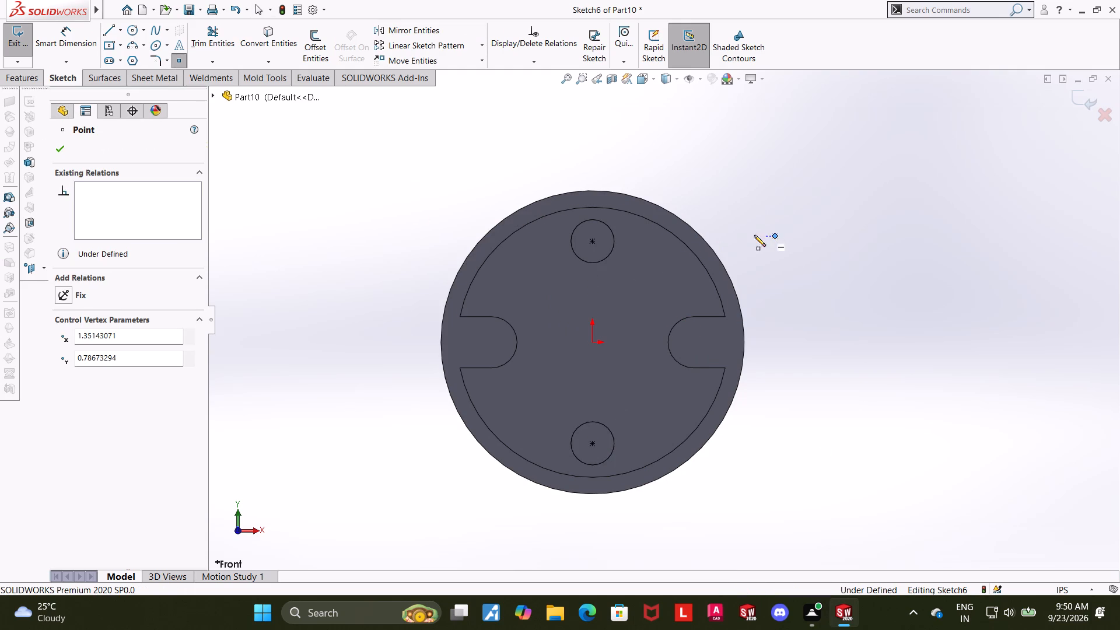
Delete the stray sketch point outside the disc, keeping only the two pin-centre points.
scroll(598, 251, "down", 8)
scroll(814, 251, "up", 5)
key("Escape")
key("Escape")
key("Escape")
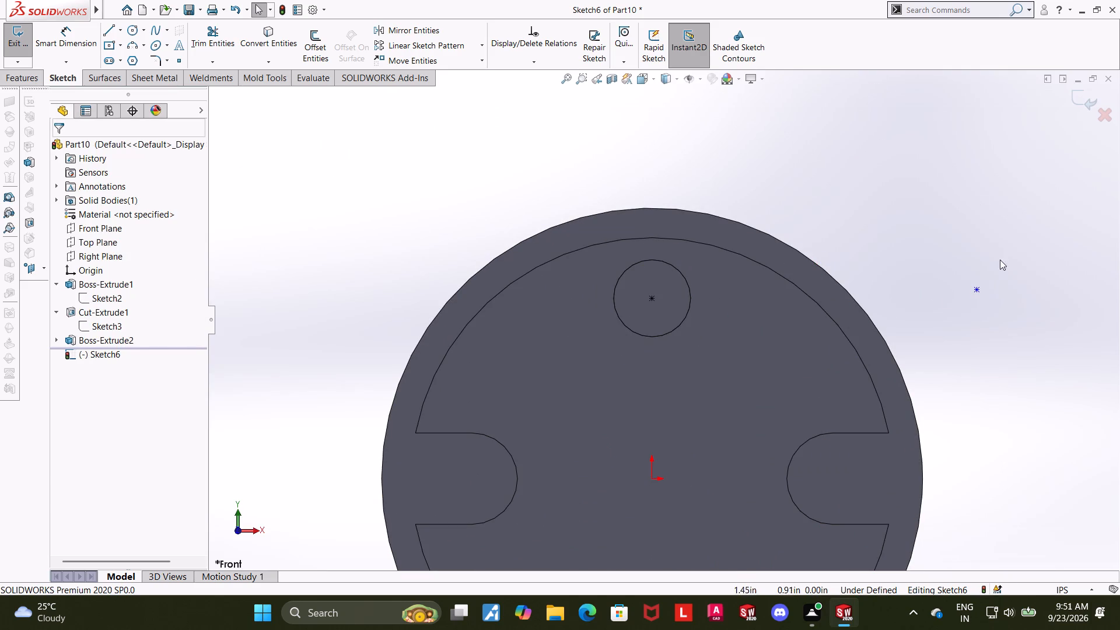
right_click(978, 291)
left_click(1009, 447)
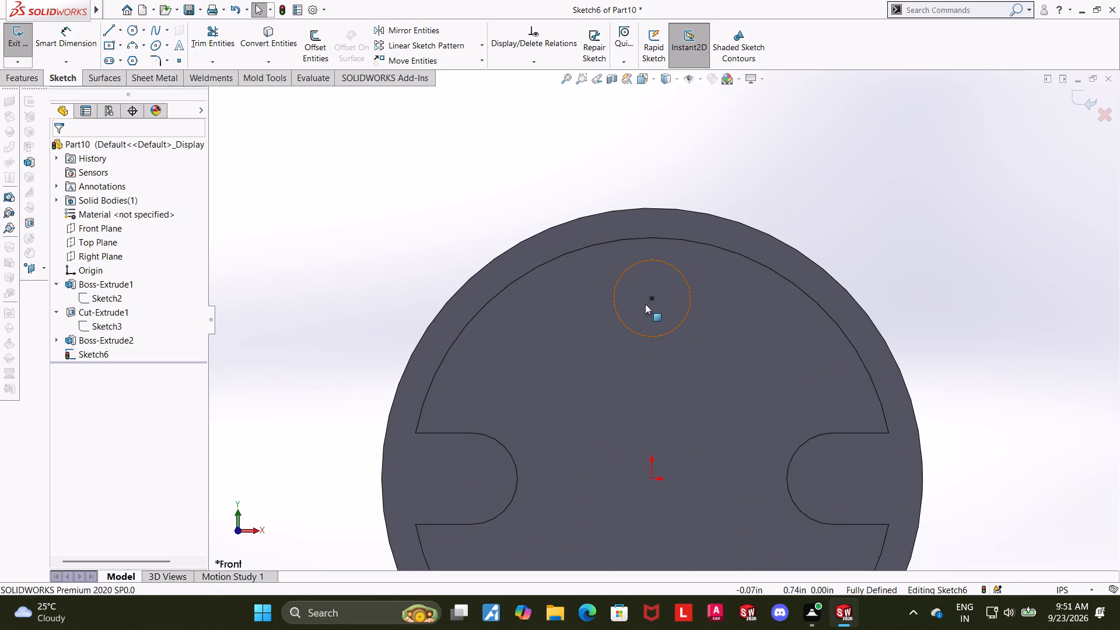
Delete the upper pin's sketch point, place a new point at the pin's centre, and close the sketch.
right_click(651, 300)
left_click(677, 446)
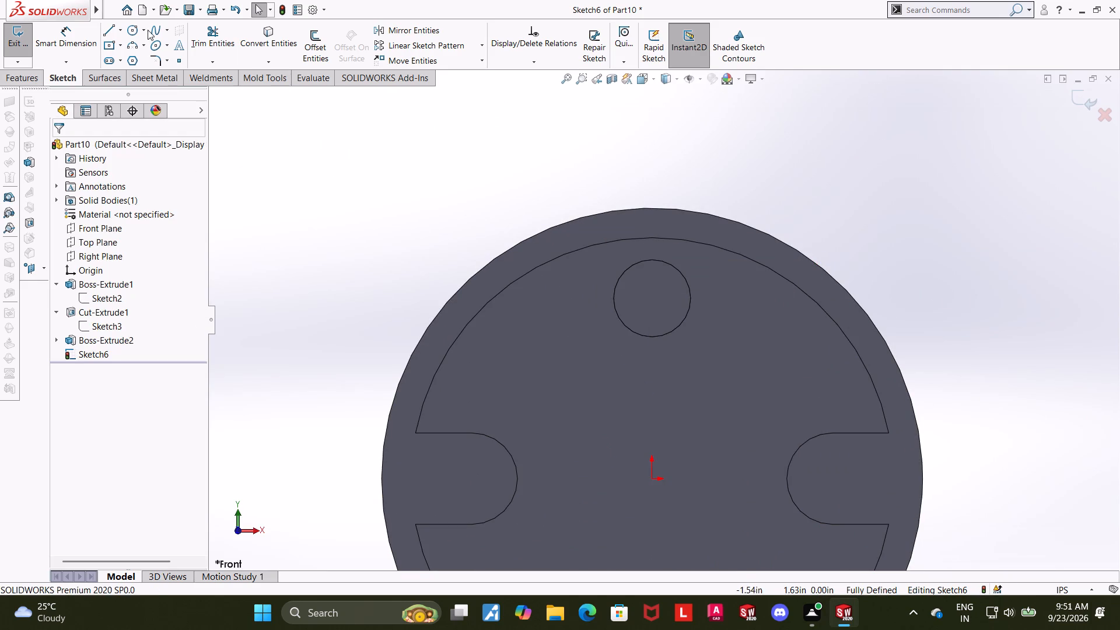
left_click(177, 59)
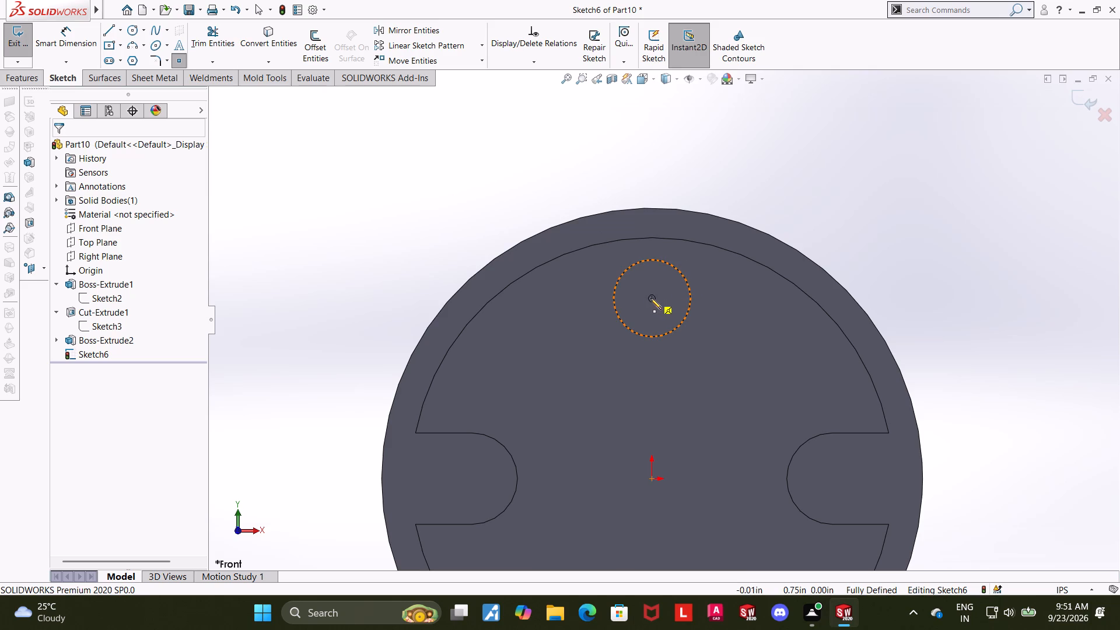
left_click(651, 297)
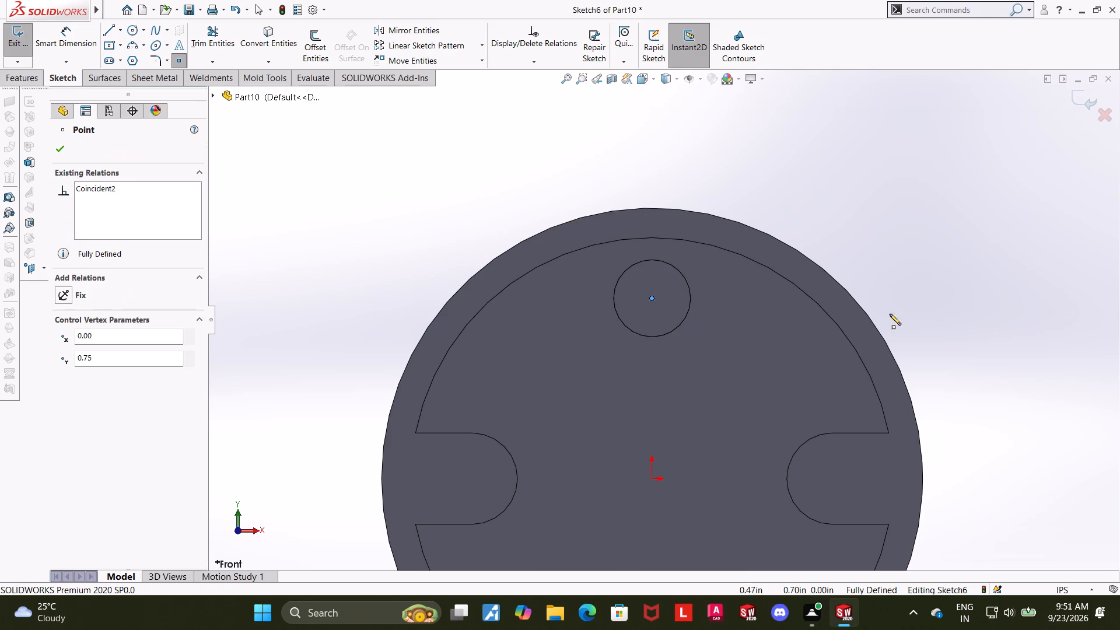
key("Escape")
left_click(1079, 98)
Create #6 ANSI Inch blind holes, 0.30 in deep, at the sketch points centred on both pins.
scroll(974, 204, "up", 5)
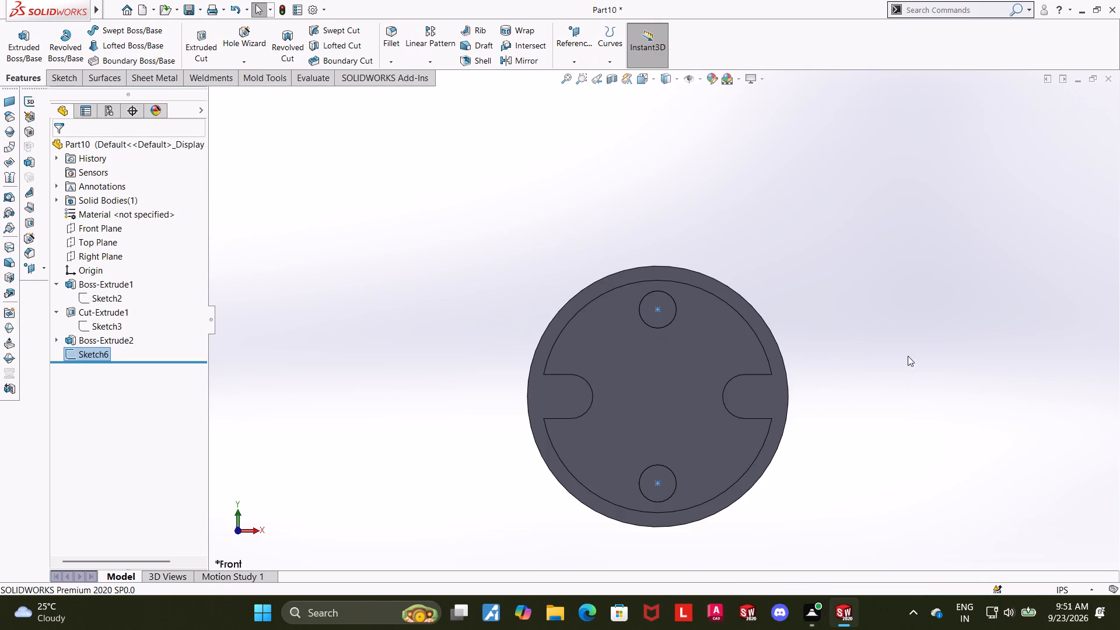
scroll(774, 445, "down", 2)
key("Escape")
left_click(253, 34)
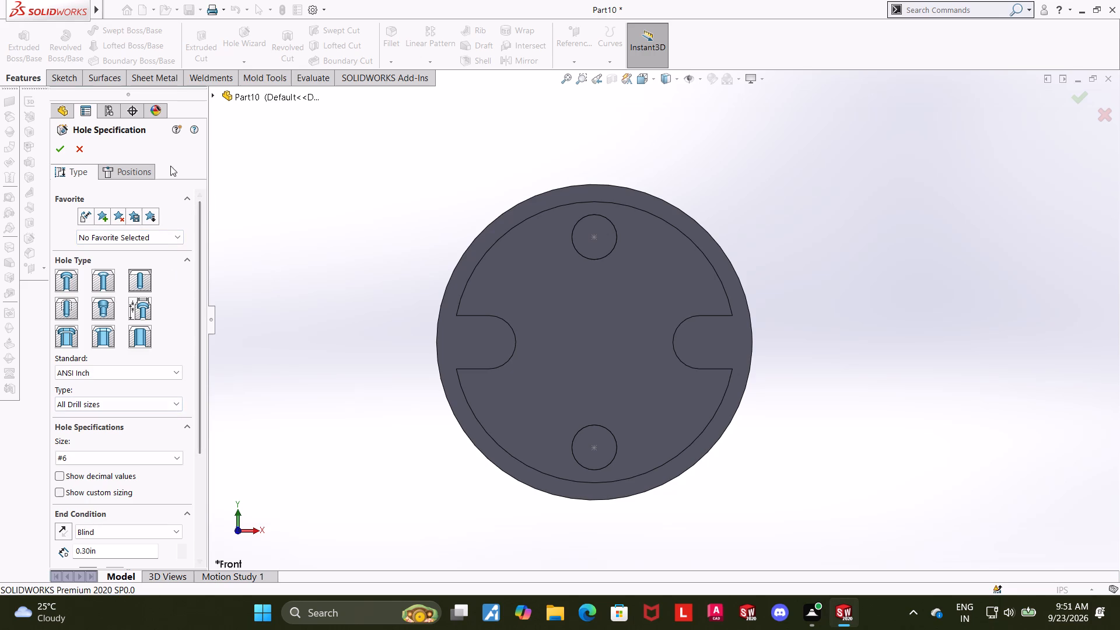
left_click(142, 167)
left_click(123, 300)
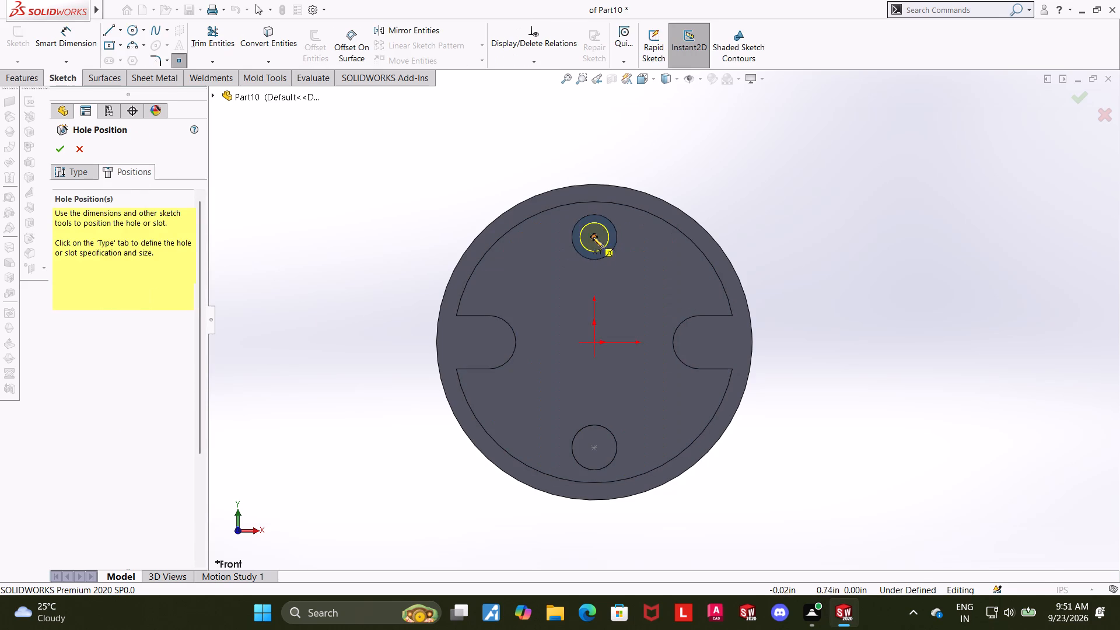
left_click(596, 236)
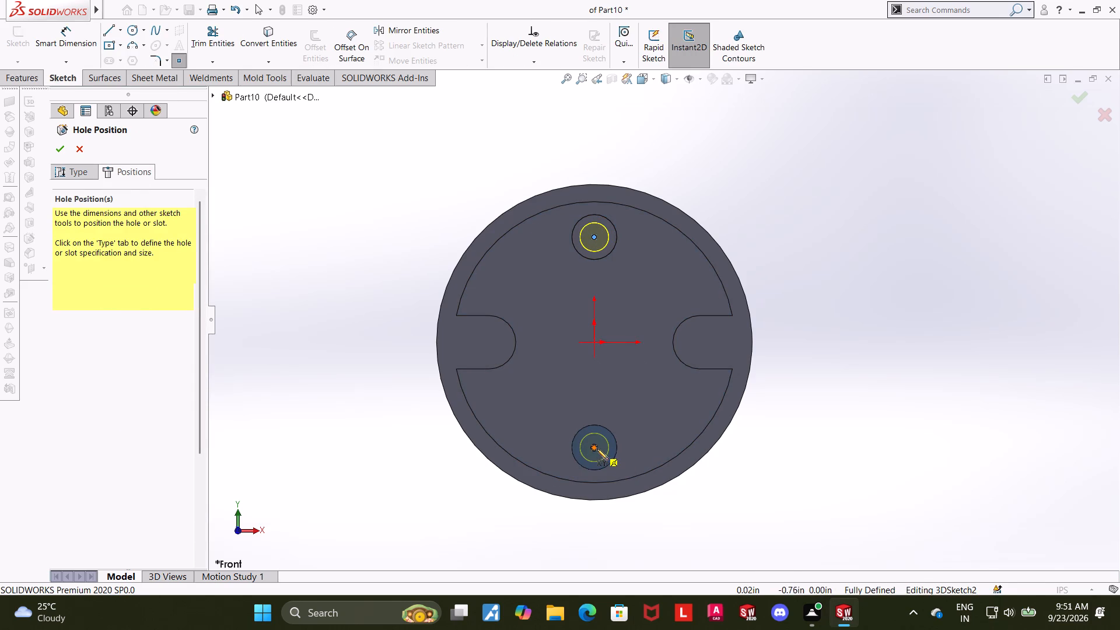
left_click(597, 449)
left_click(55, 153)
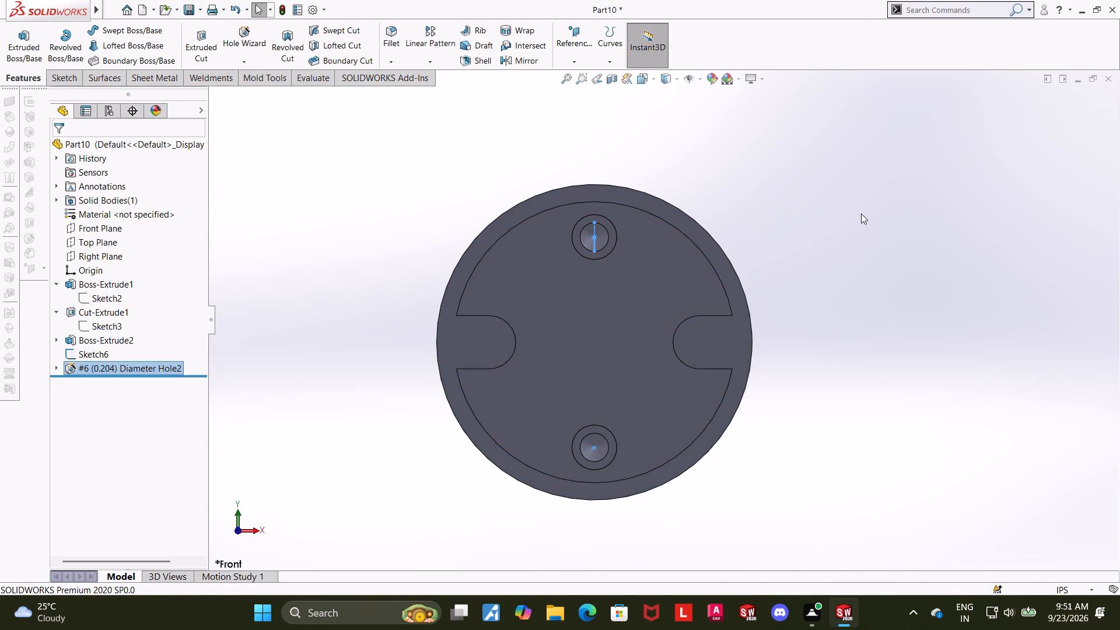
Start a sketch on the disc's plain back face and view it face-on.
left_click(861, 213)
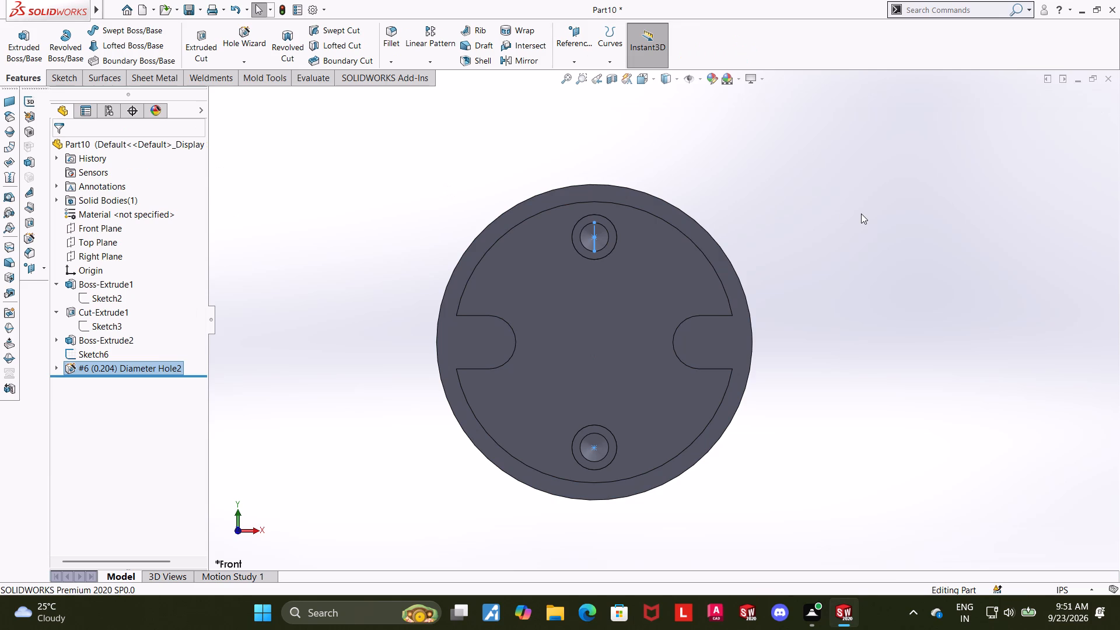
middle_click_drag(860, 213, 819, 231)
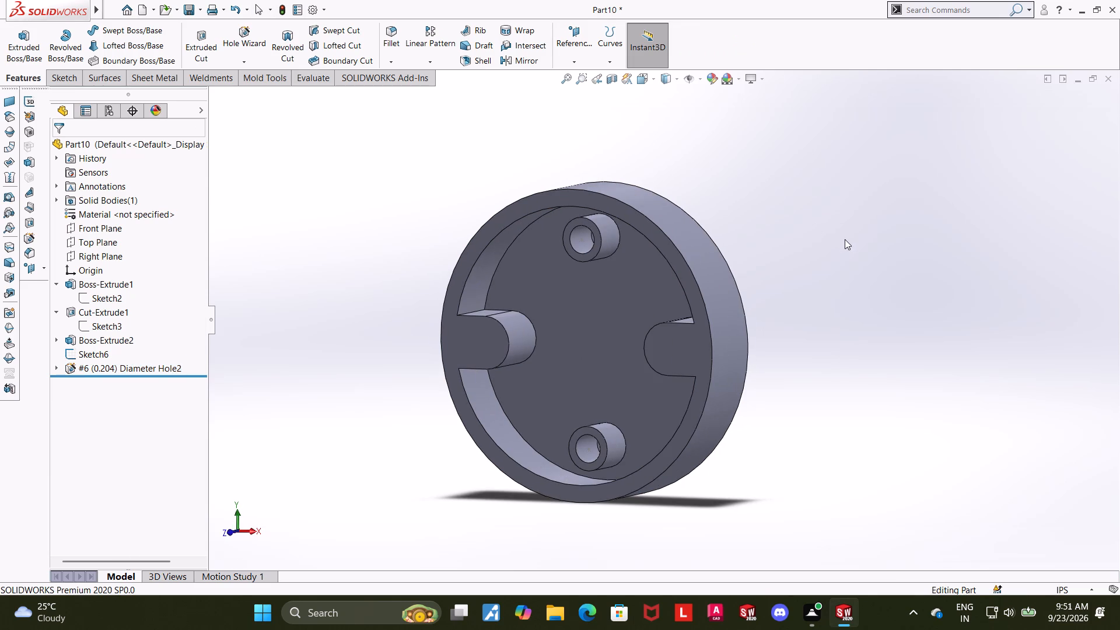
left_click(951, 298)
scroll(950, 298, "up", 4)
middle_click_drag(894, 308, 647, 295)
scroll(660, 296, "up", 1)
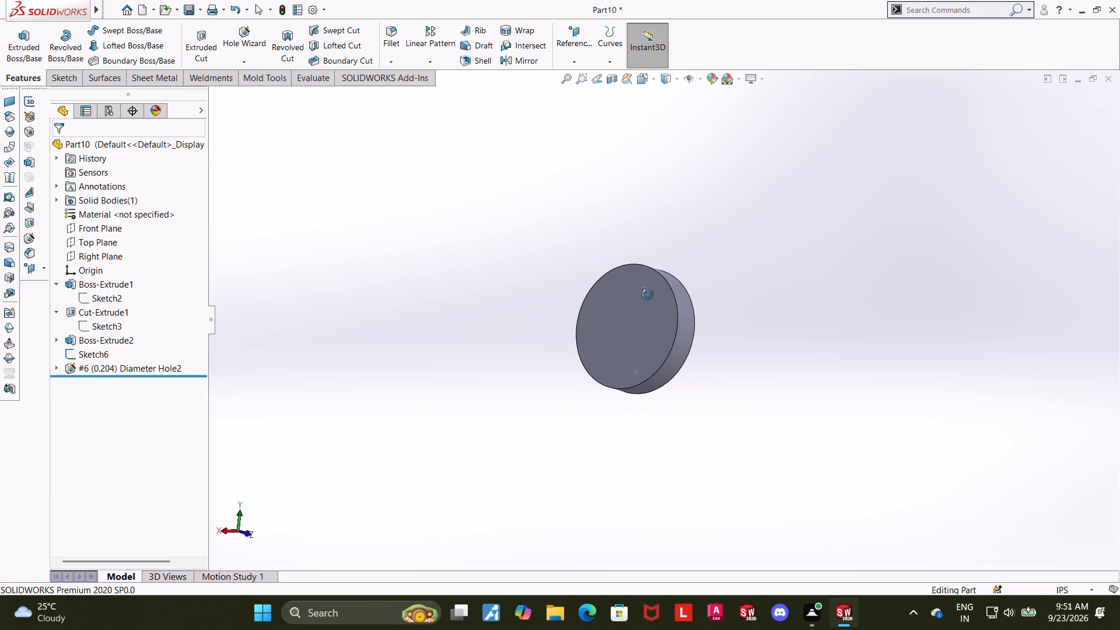
middle_click_drag(647, 295, 686, 340)
scroll(686, 342, "up", 1)
left_click(643, 323)
left_click(692, 289)
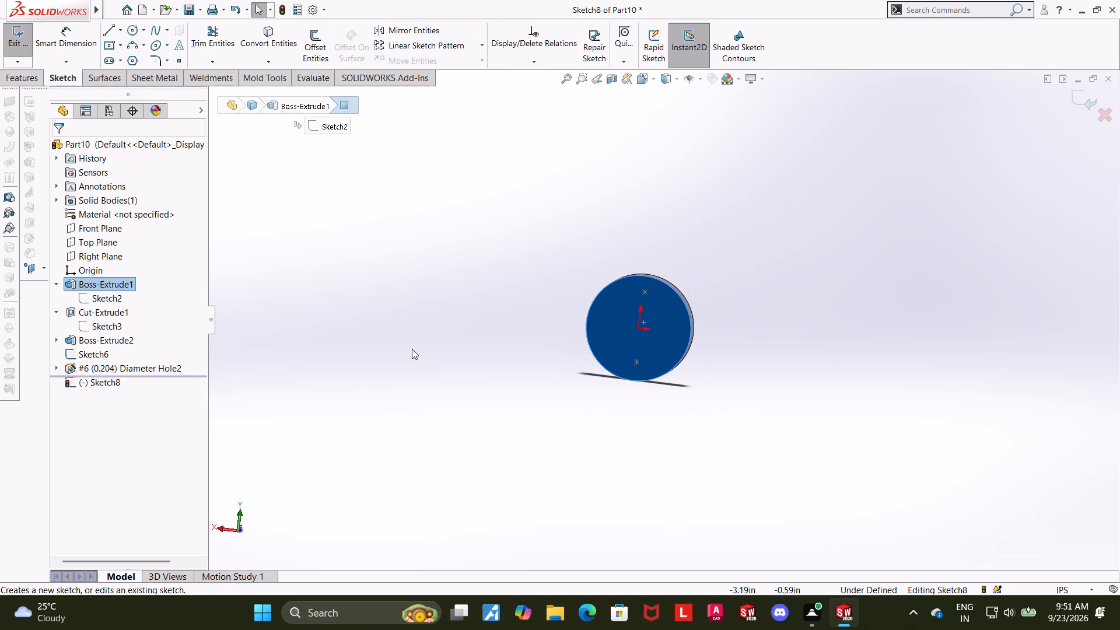
left_click(109, 383)
left_click(215, 418)
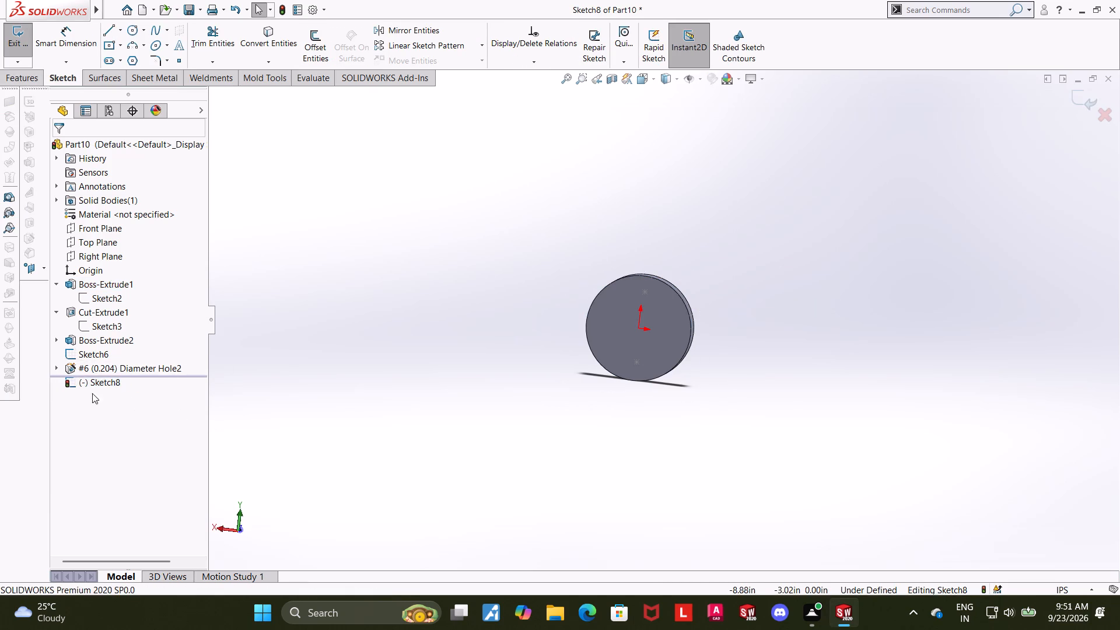
left_click(89, 374)
left_click(100, 381)
left_click(127, 363)
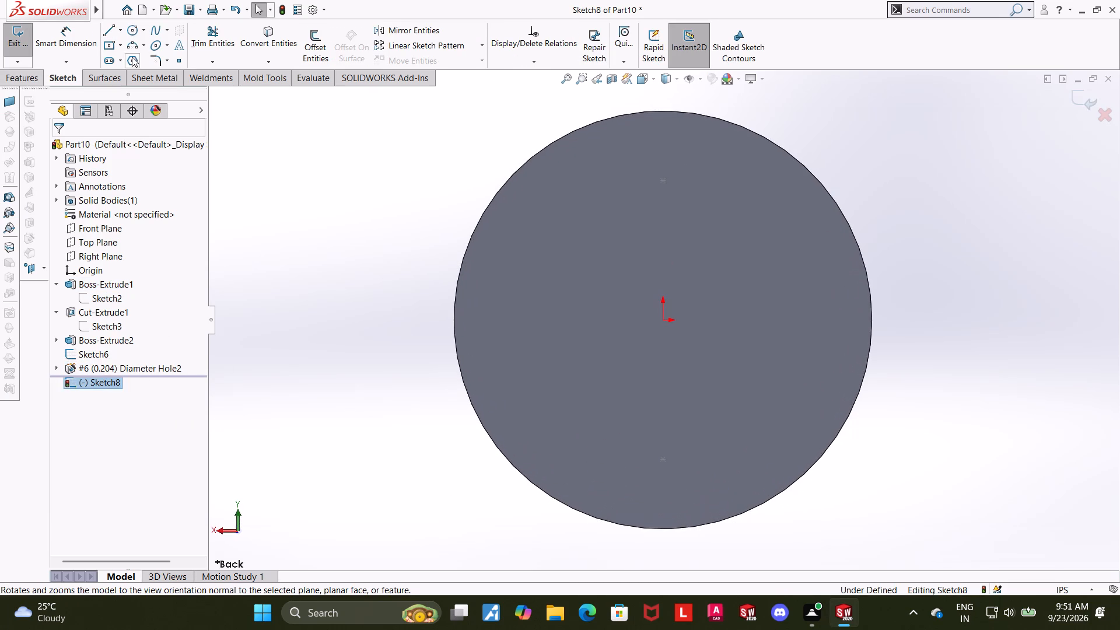
Sketch a circle centred on the origin on the back face and dimension its diameter as 0.98 in.
left_click(128, 30)
left_click(661, 320)
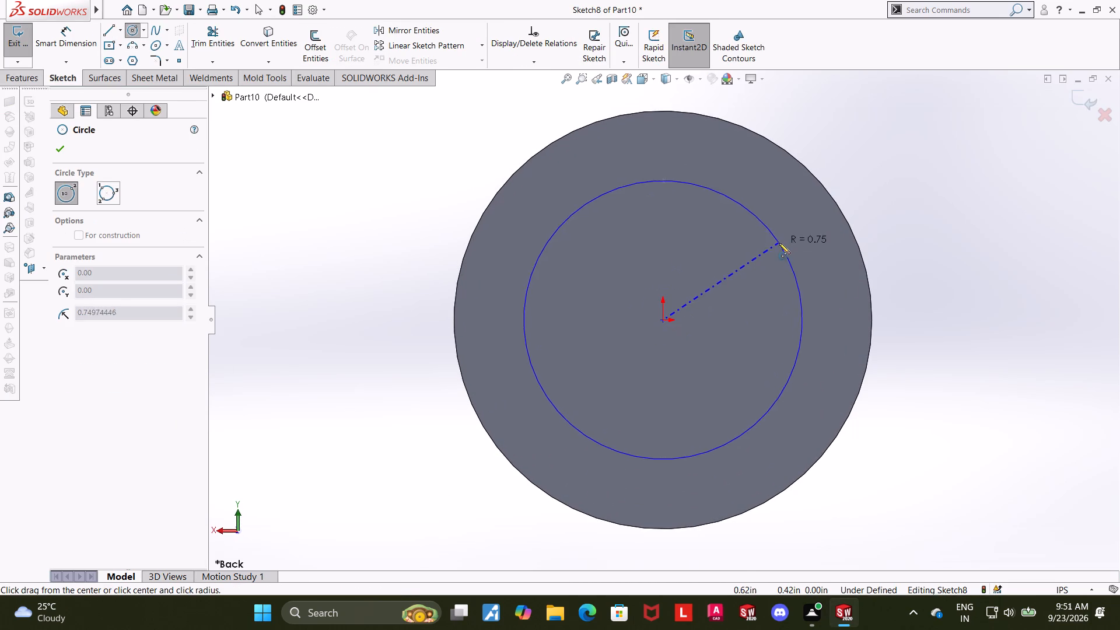
left_click(791, 228)
scroll(785, 244, "up", 5)
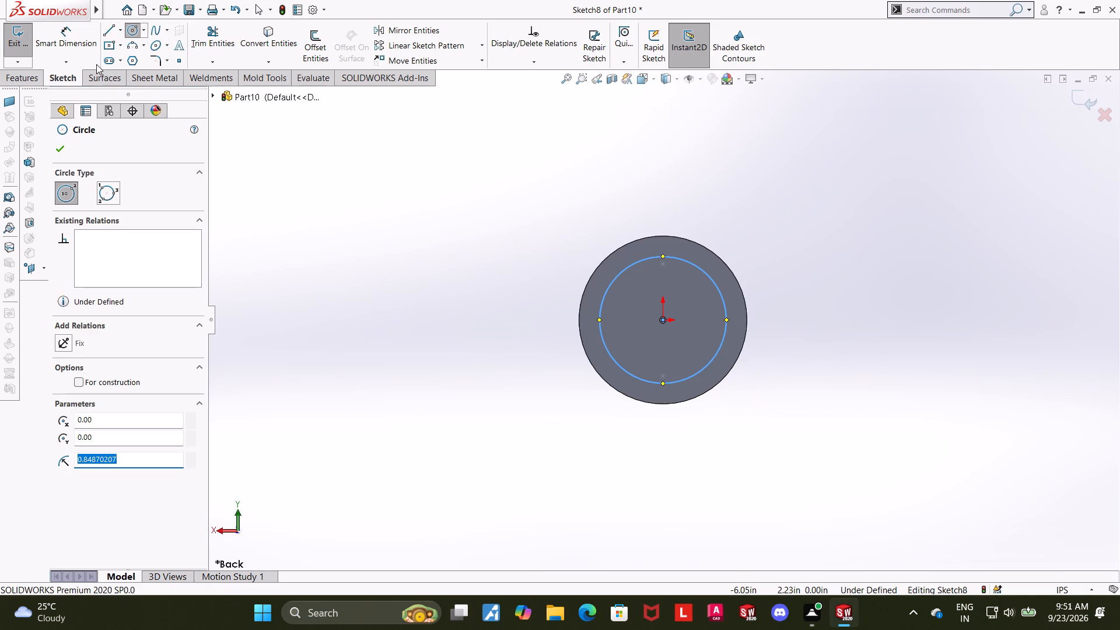
left_click(63, 34)
left_click(712, 283)
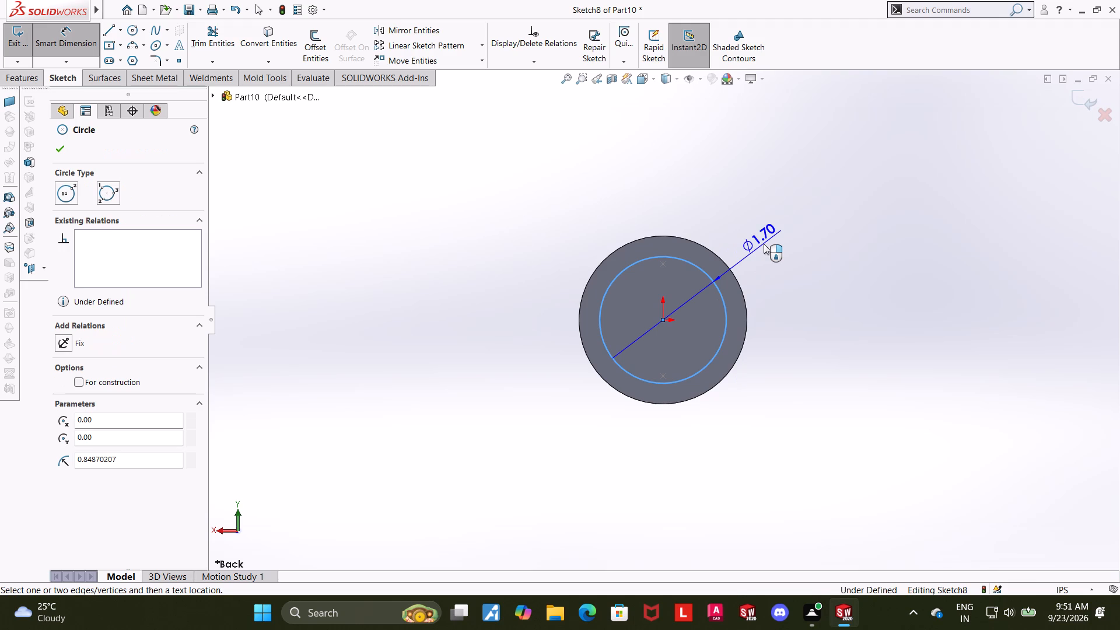
left_click(764, 244)
type("0.98")
key("Return")
key("Escape")
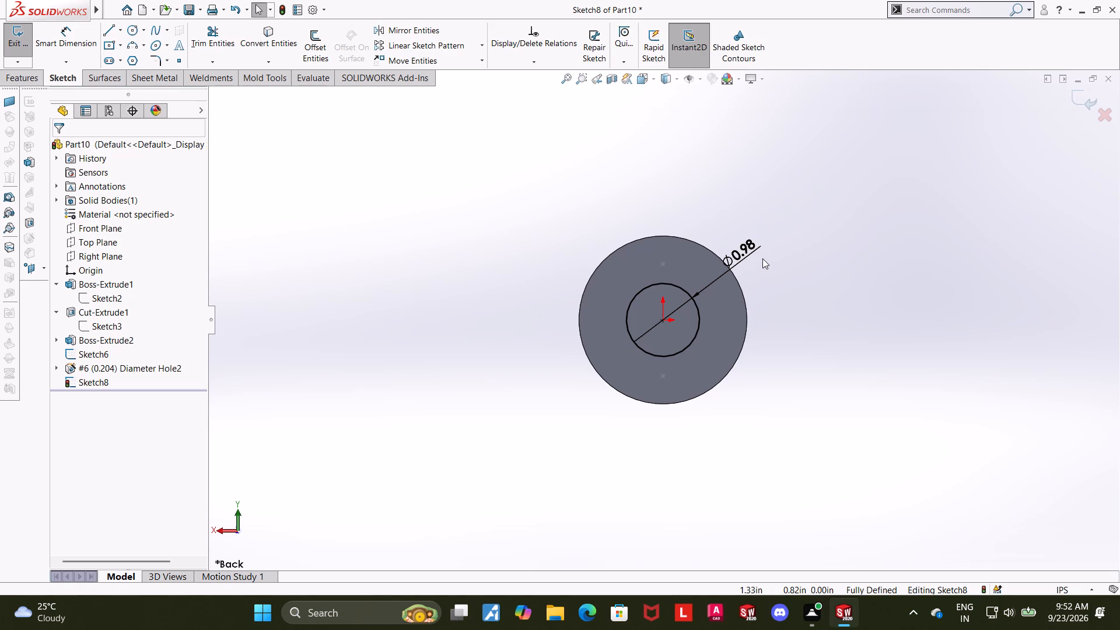
Set the back-face circle's diameter to 1.5 in and close the sketch.
middle_click_drag(814, 291, 956, 272)
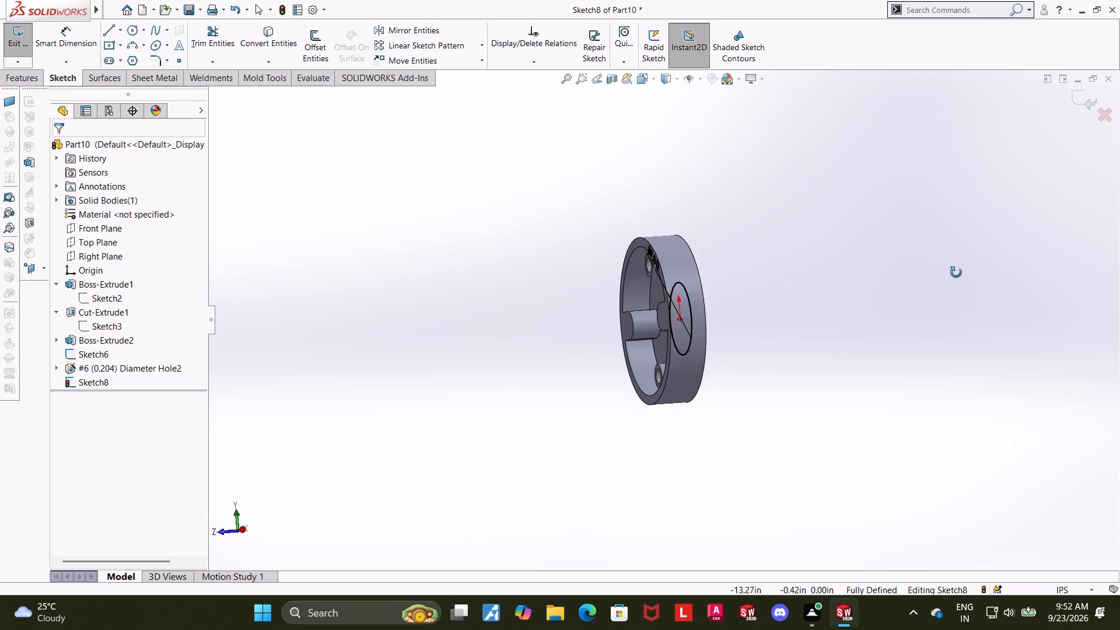
middle_click_drag(956, 272, 951, 278)
middle_click_drag(787, 281, 701, 299)
scroll(703, 298, "up", 1)
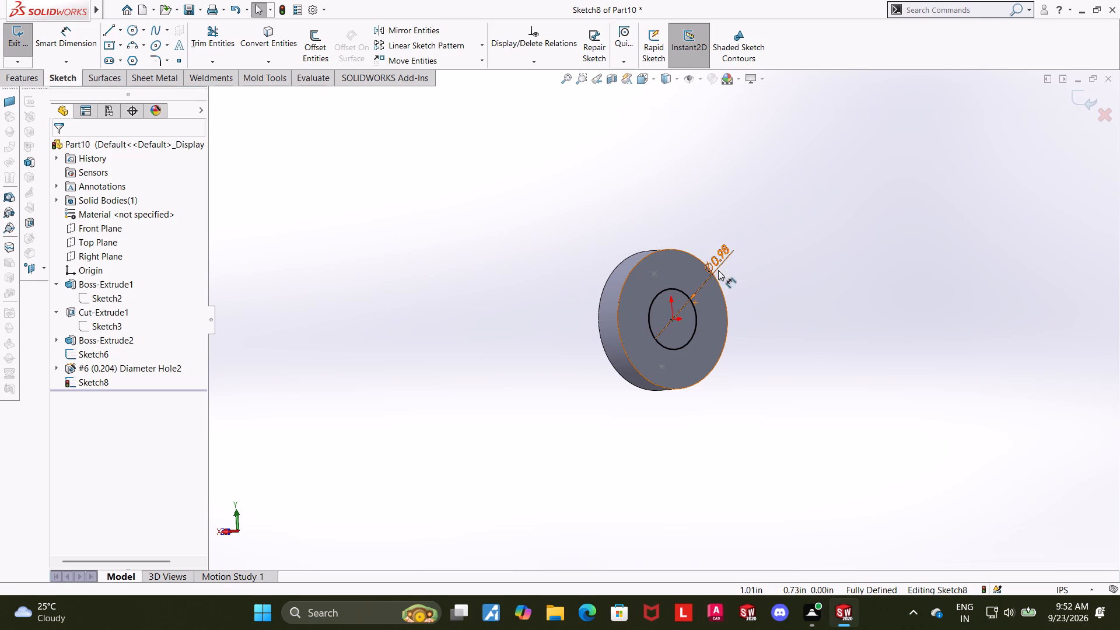
double_click(717, 253)
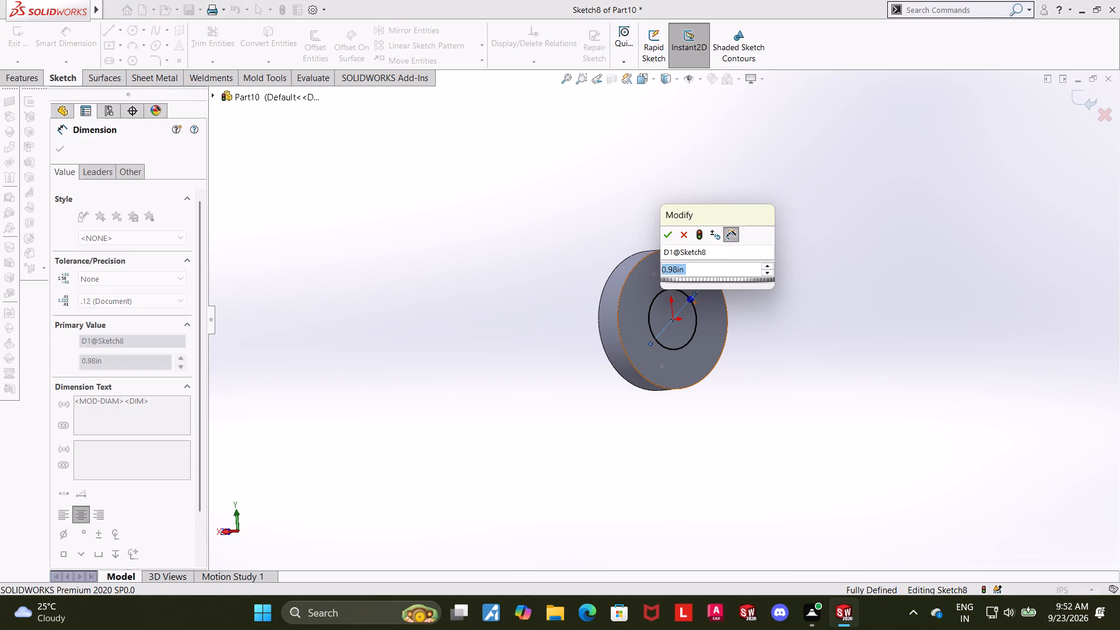
type("1.")
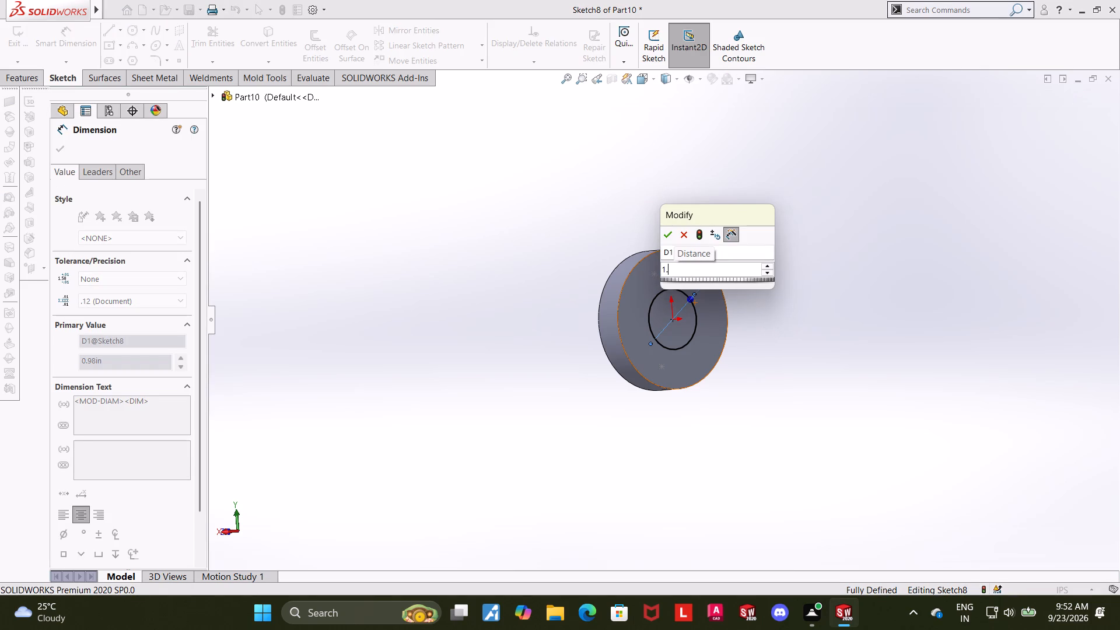
key("5")
key("Return")
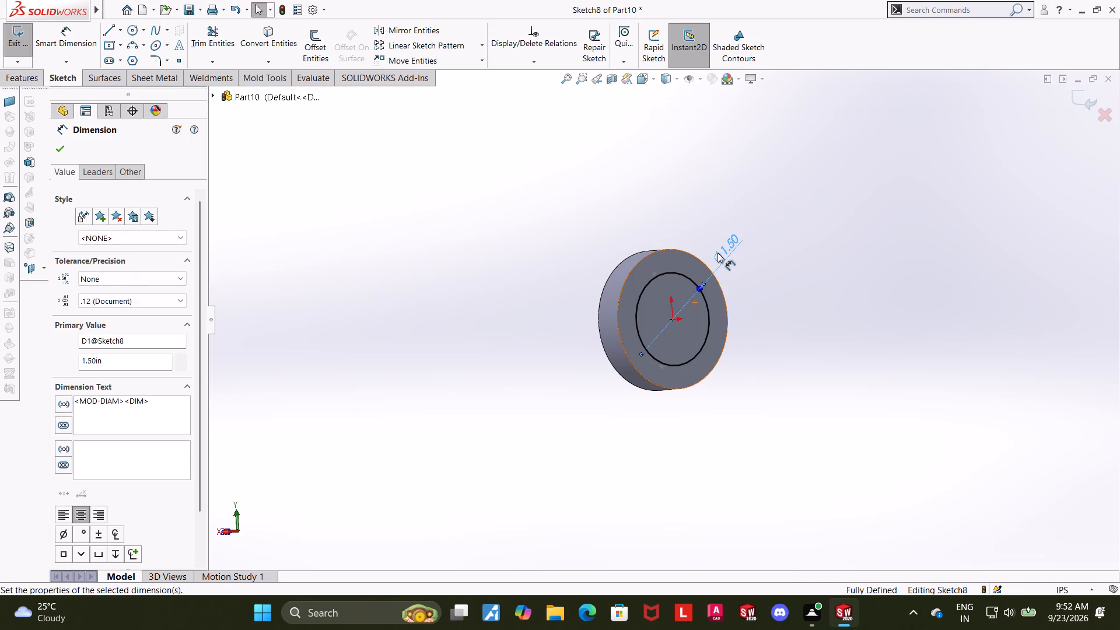
middle_click_drag(860, 198, 811, 221)
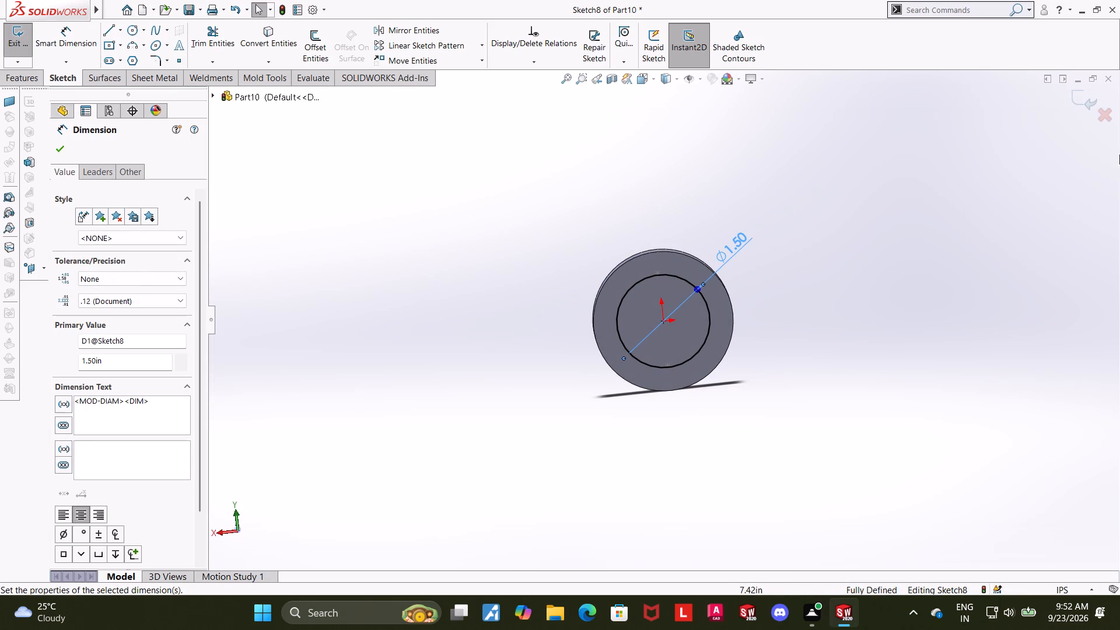
left_click(1083, 101)
Set up a blind boss extrusion of the back-face circle away from the disc, with a depth of 2.75-0.5 in.
middle_click_drag(929, 170, 914, 181)
left_click(642, 83)
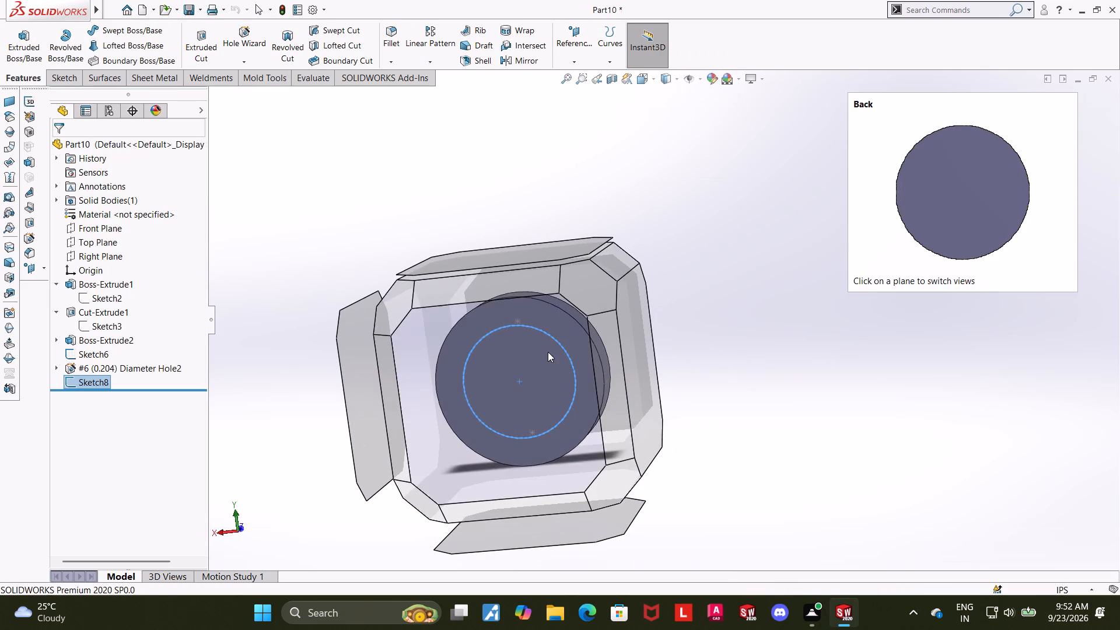
left_click(548, 348)
scroll(414, 281, "up", 3)
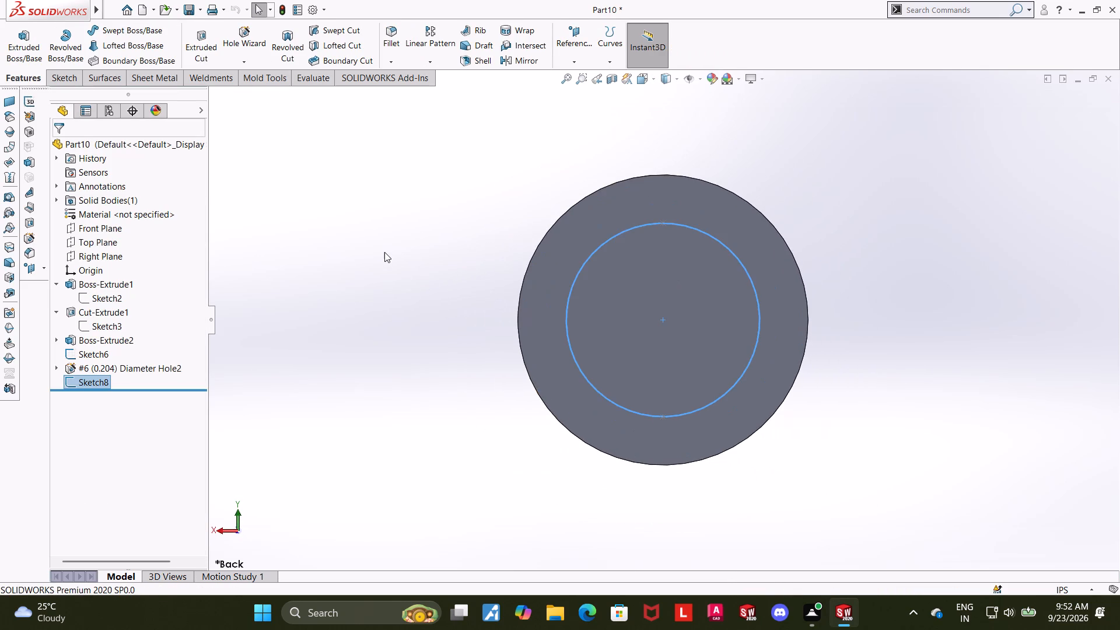
middle_click_drag(385, 253, 384, 285)
middle_click_drag(385, 275, 383, 343)
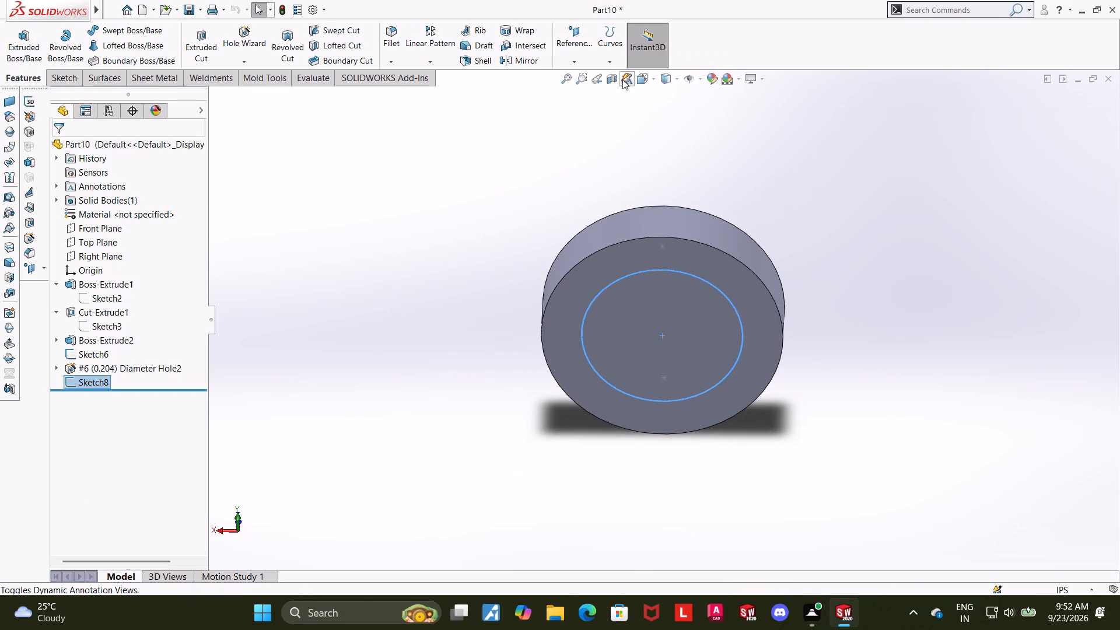
scroll(555, 182, "up", 2)
left_click(37, 50)
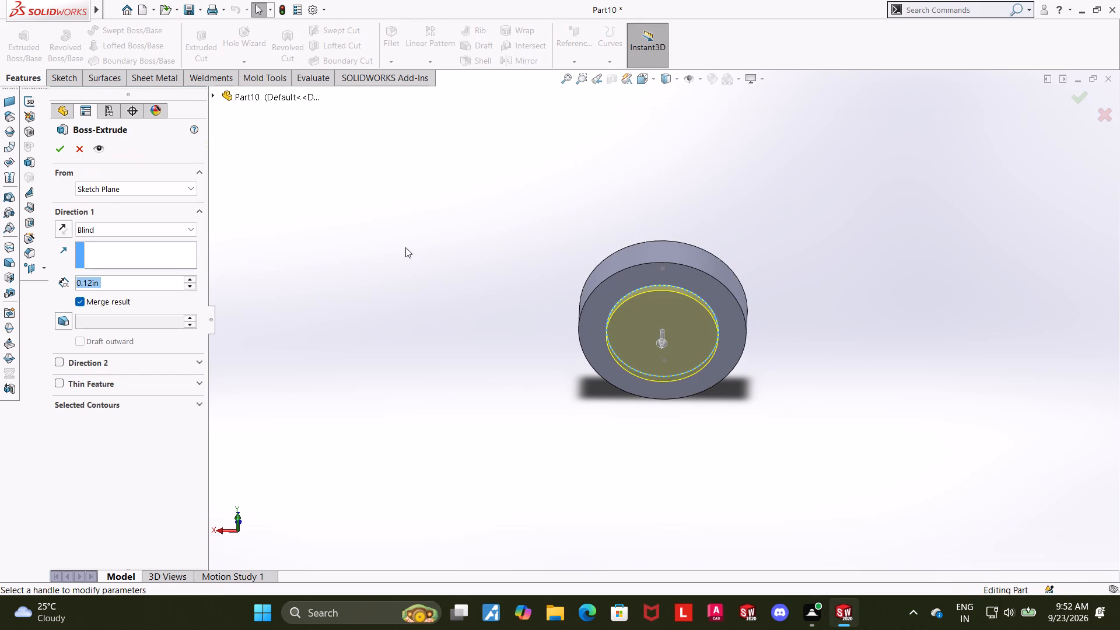
scroll(394, 244, "up", 1)
middle_click_drag(392, 248, 392, 281)
left_click(132, 281)
left_click_drag(132, 282, 127, 283)
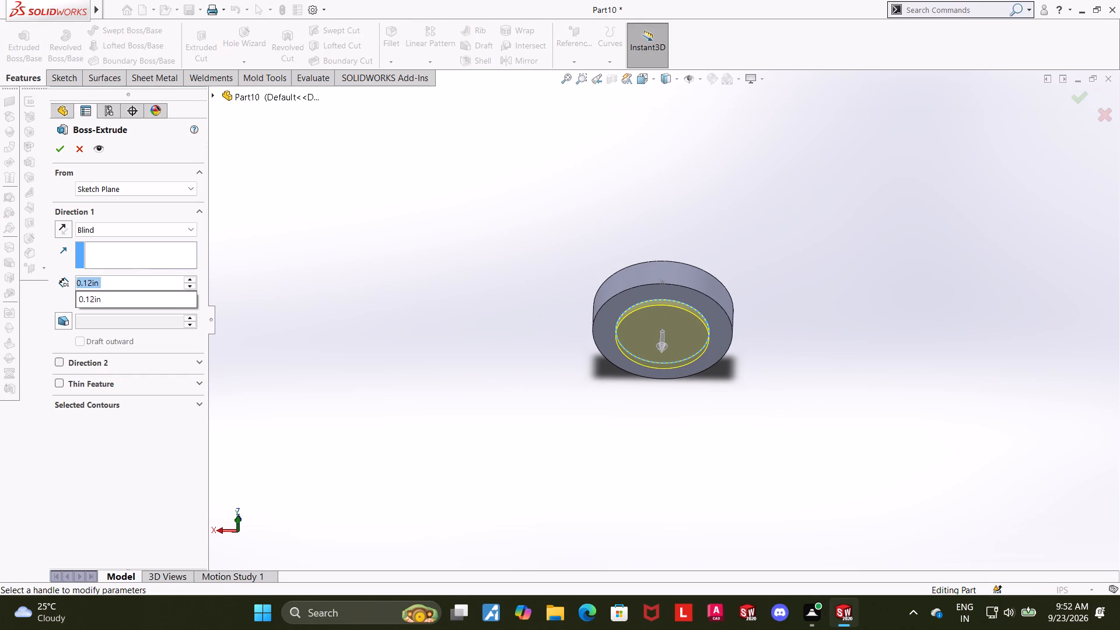
left_click_drag(127, 283, 36, 274)
key("2")
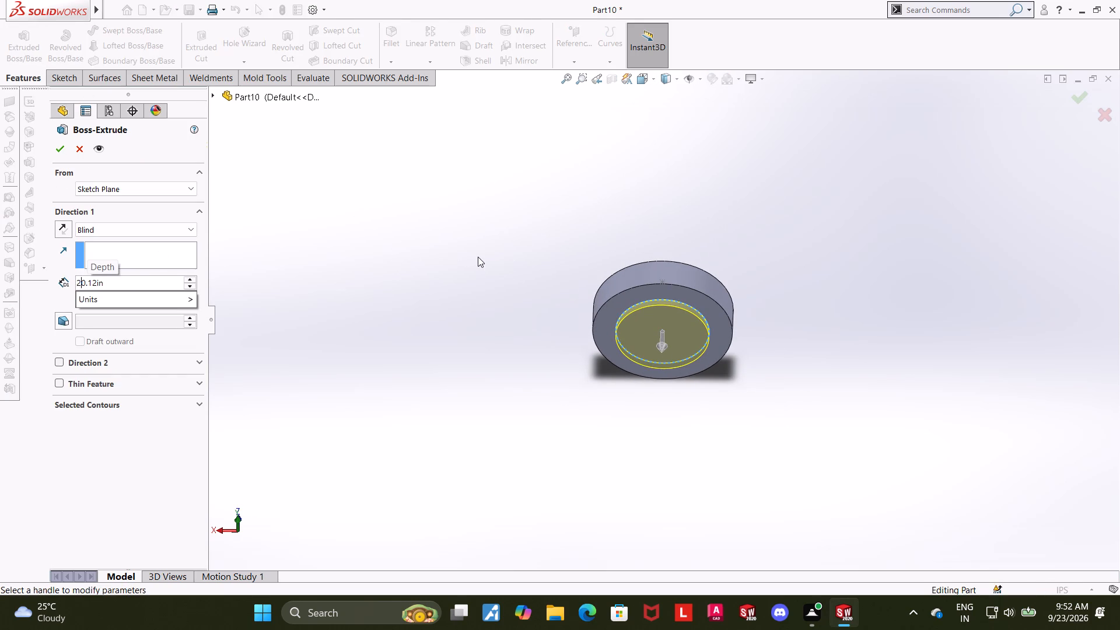
key("period")
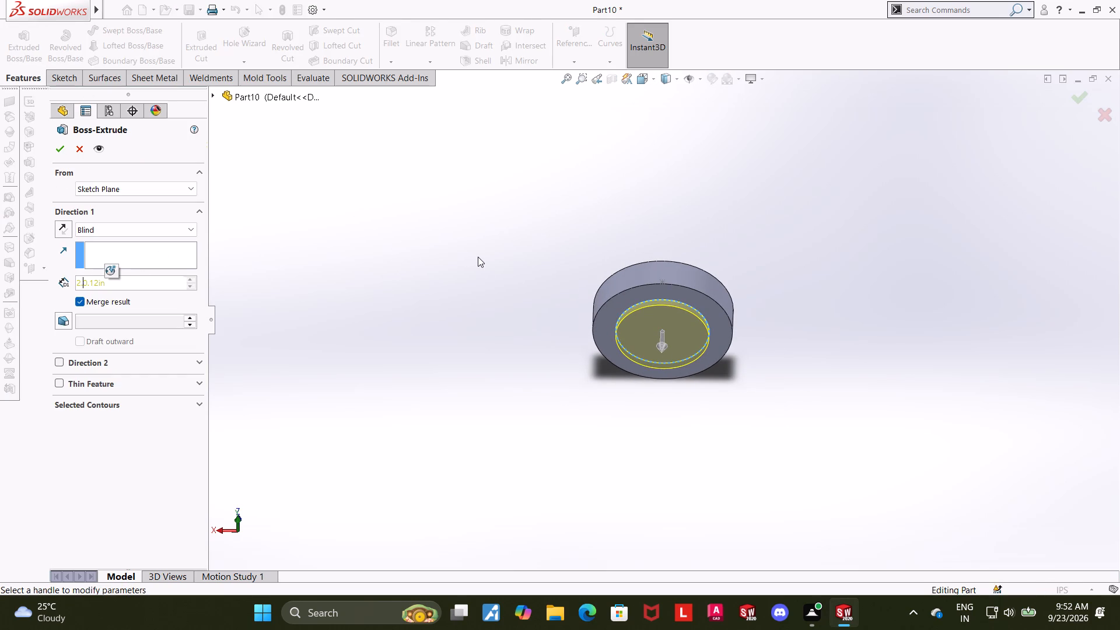
type("75")
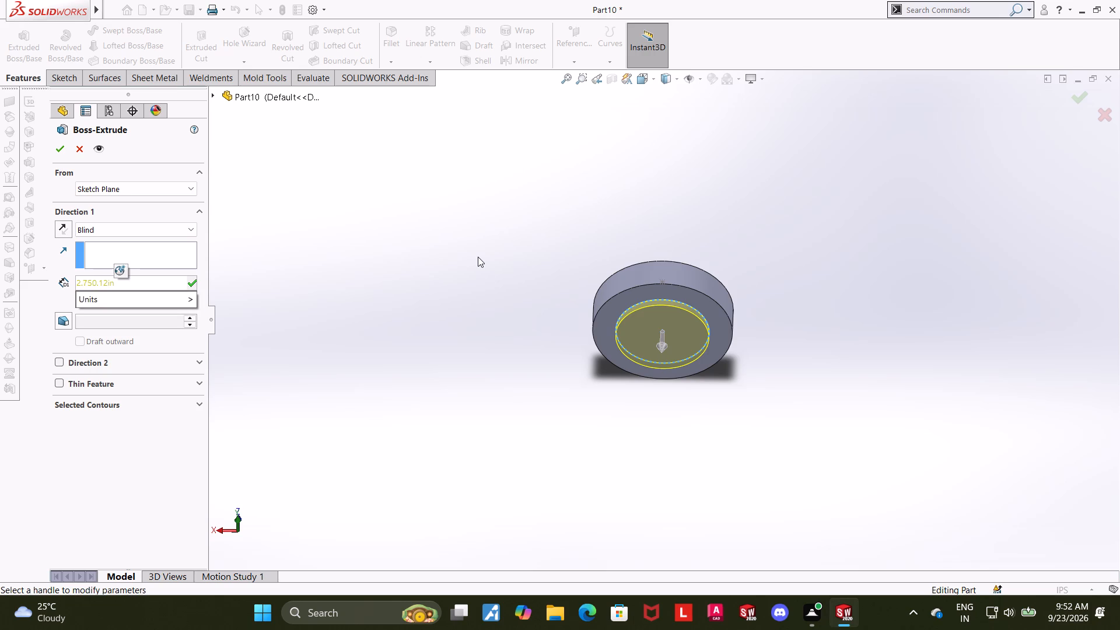
key("minus")
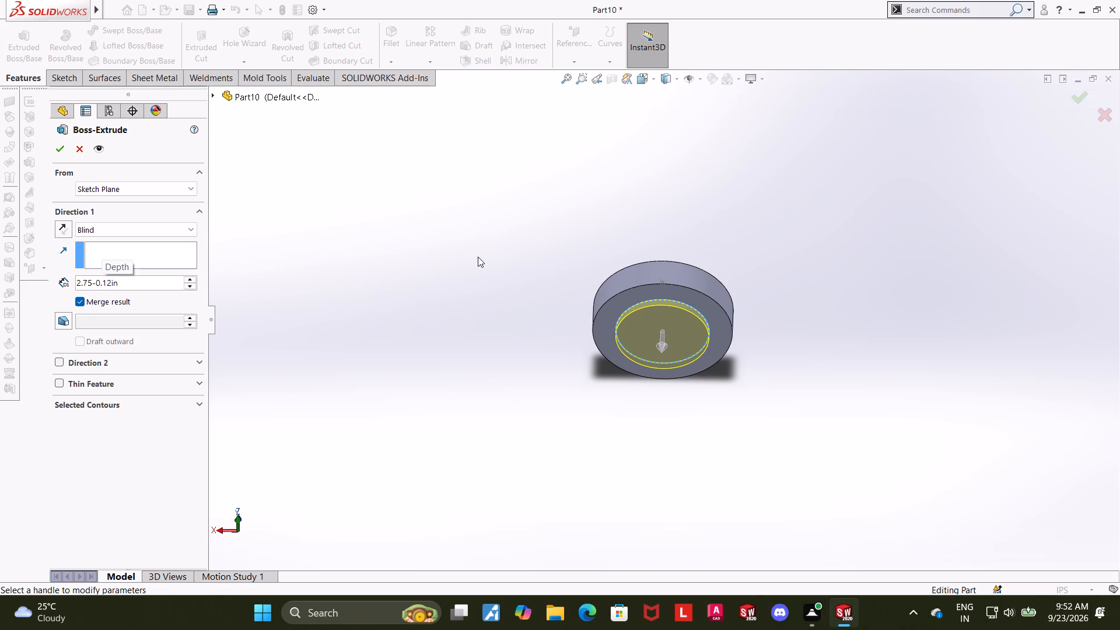
left_click_drag(132, 283, 96, 283)
type("0.5")
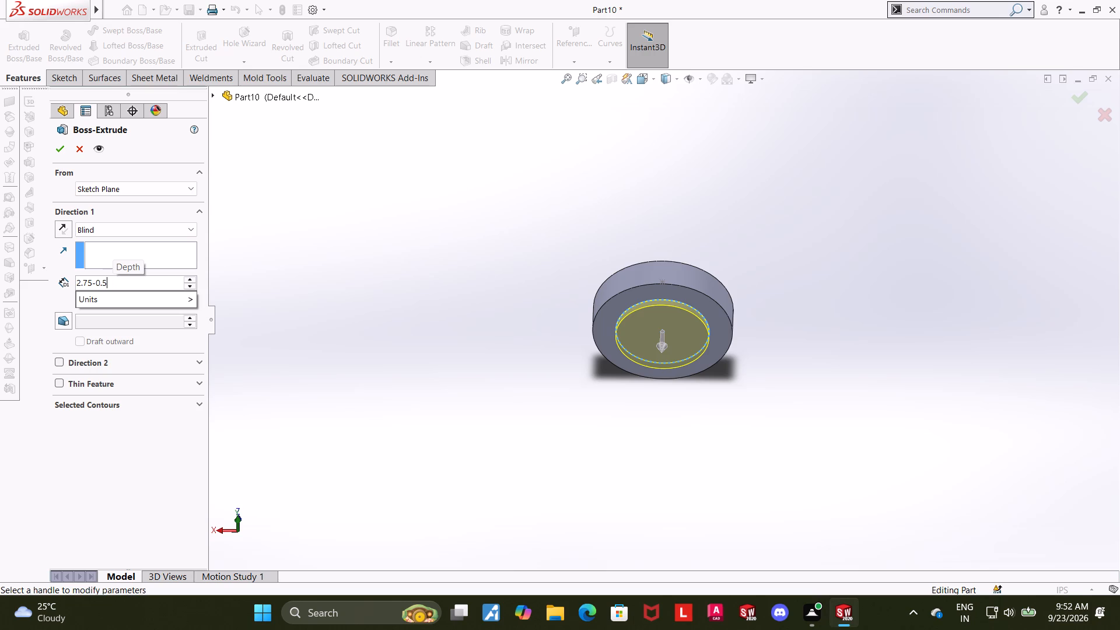
key("Return")
scroll(345, 263, "up", 1)
middle_click_drag(346, 263, 345, 312)
scroll(345, 313, "down", 1)
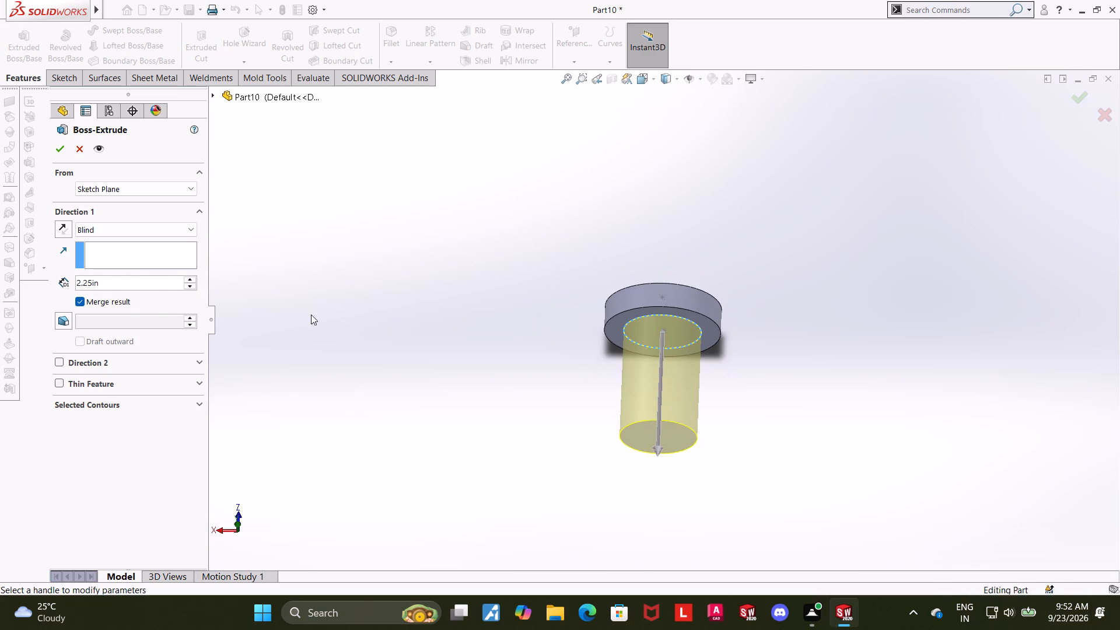
Reduce the boss depth by 0.31 in, giving 1.94 in, and complete the extrusion.
left_click(139, 281)
key("minus")
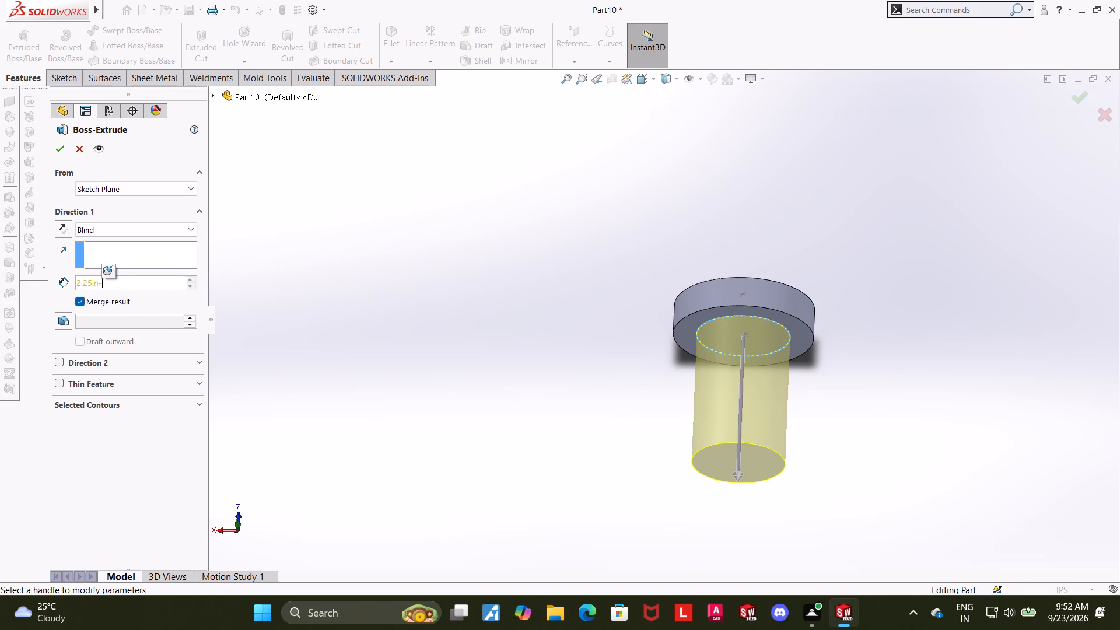
type("0.31")
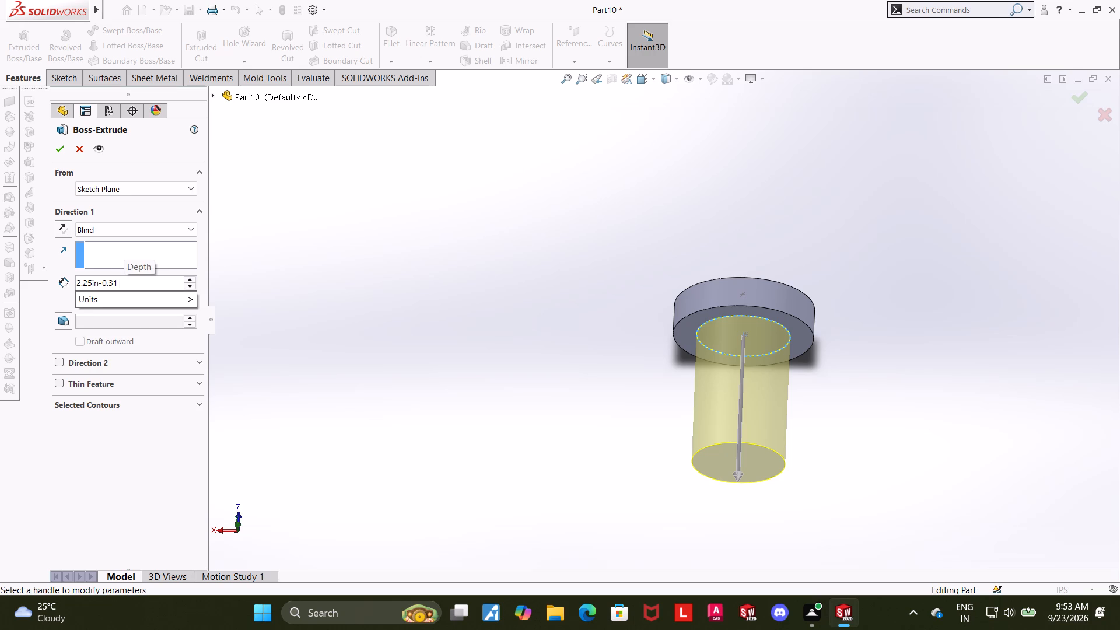
key("Return")
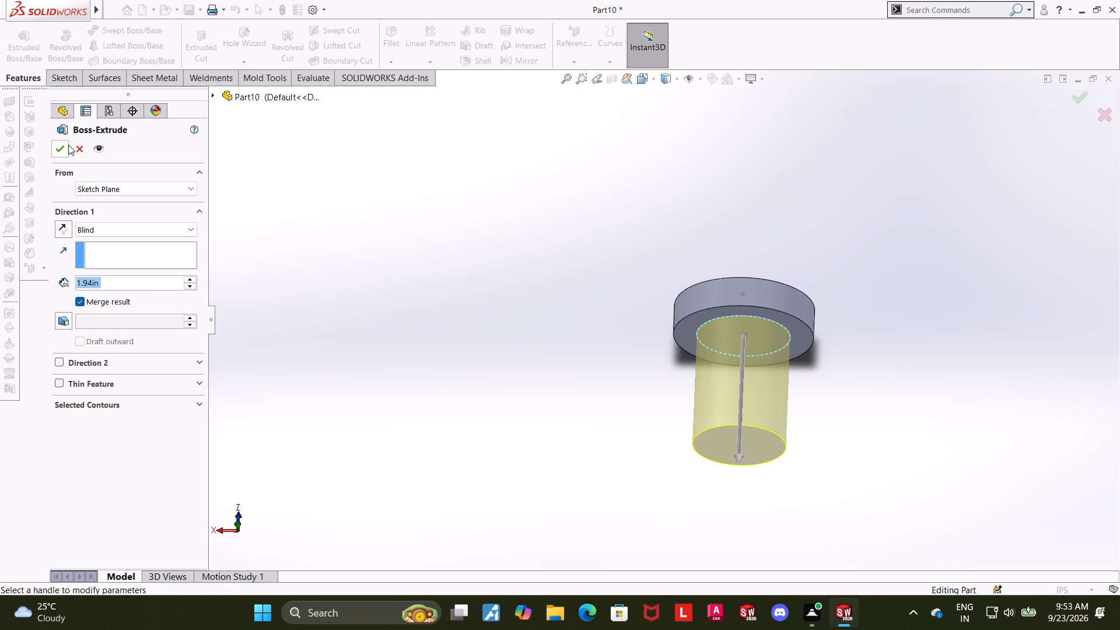
left_click(62, 145)
left_click(432, 287)
Start a sketch on the notched pocket's floor and view it face-on.
middle_click_drag(463, 252, 780, 374)
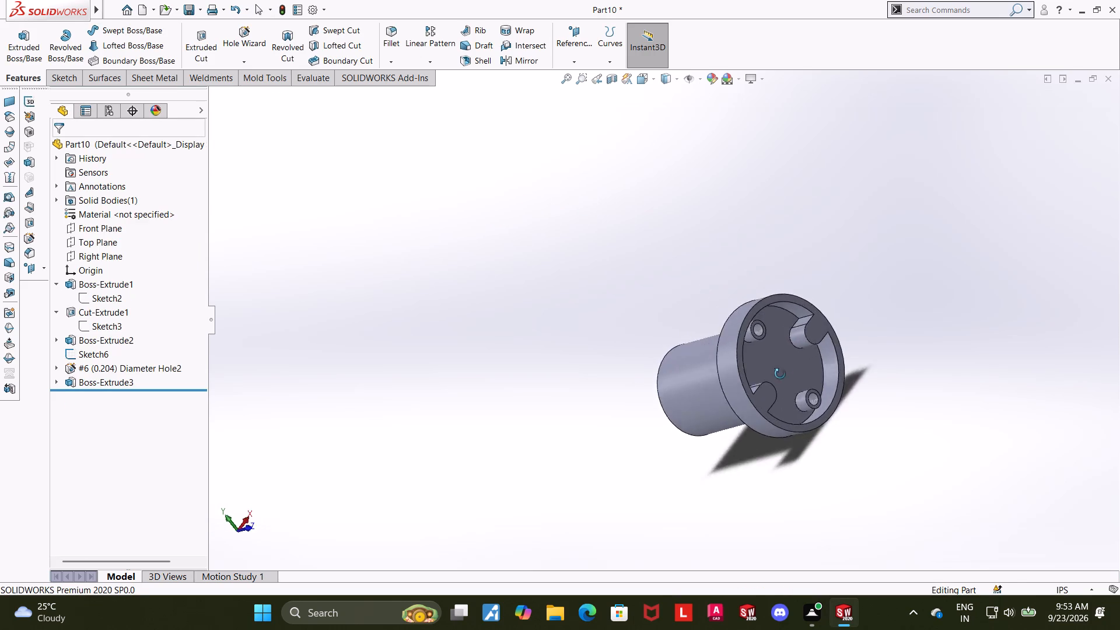
middle_click_drag(780, 374, 640, 461)
middle_click_drag(869, 291, 960, 344)
left_click(729, 385)
left_click(783, 352)
left_click(111, 391)
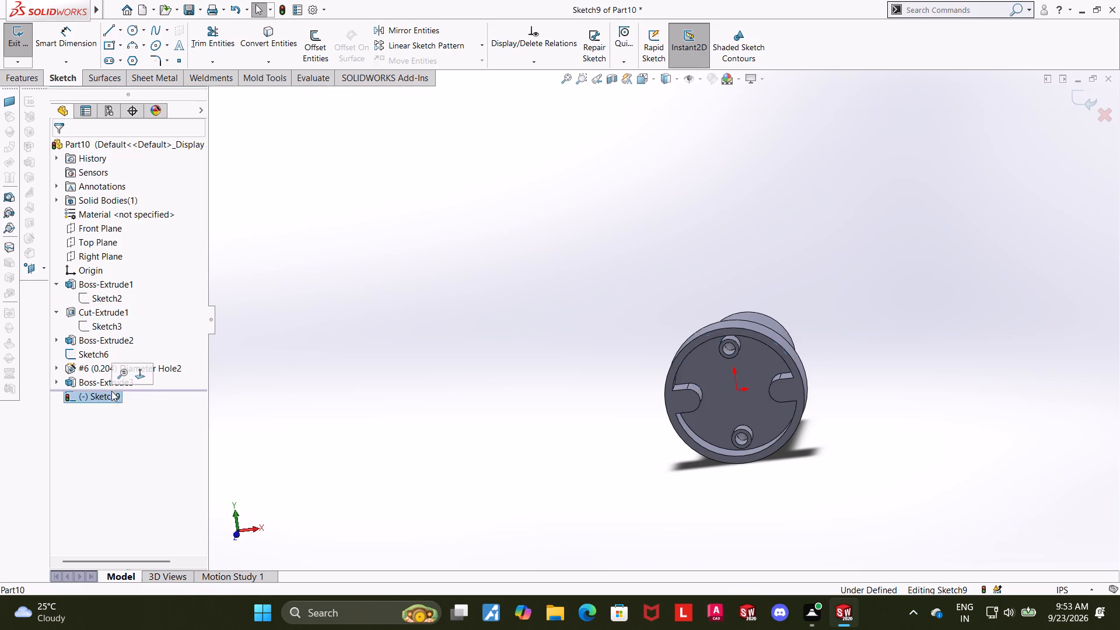
left_click(139, 377)
Sketch a circle centred on the origin on the pocket floor, set its diameter to 0.98 in, and close the sketch.
left_click(132, 29)
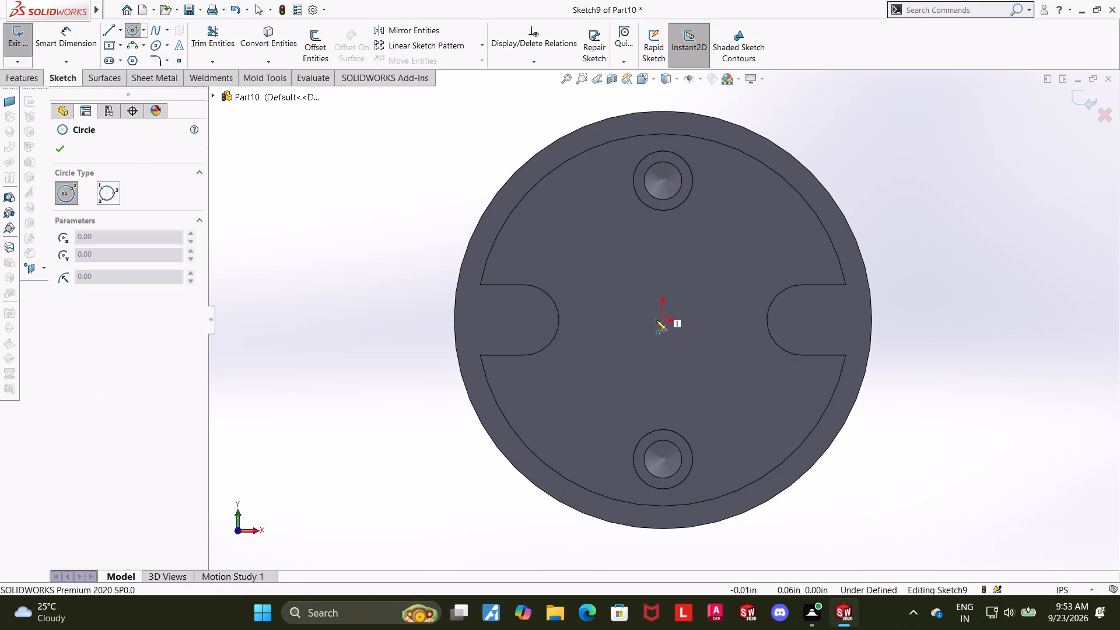
left_click(663, 319)
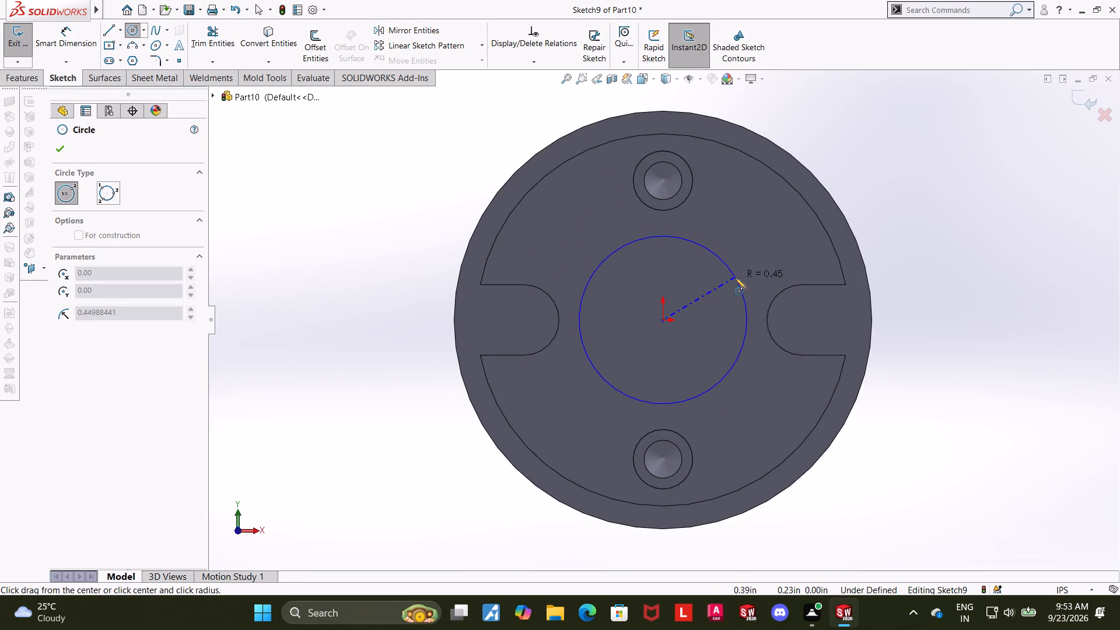
left_click(735, 277)
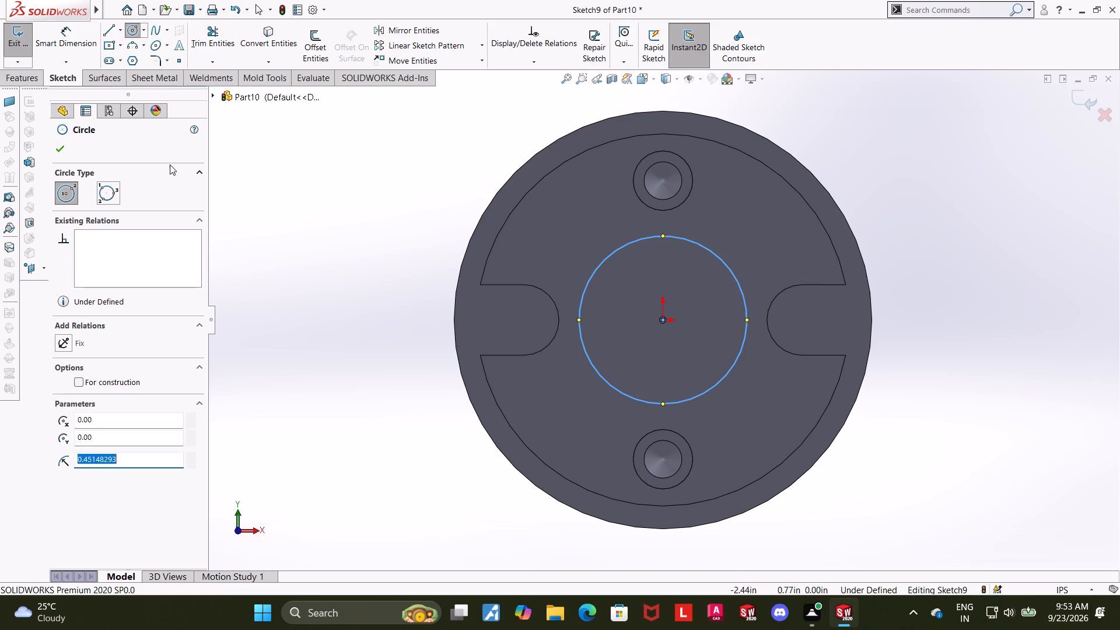
left_click(66, 39)
scroll(674, 318, "down", 6)
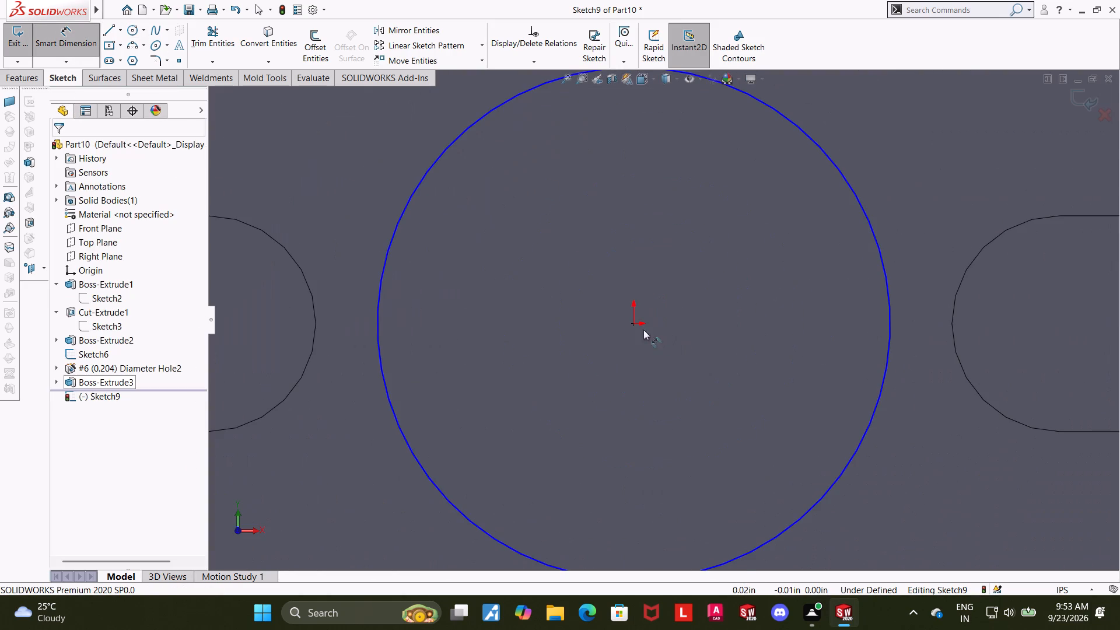
left_click(847, 468)
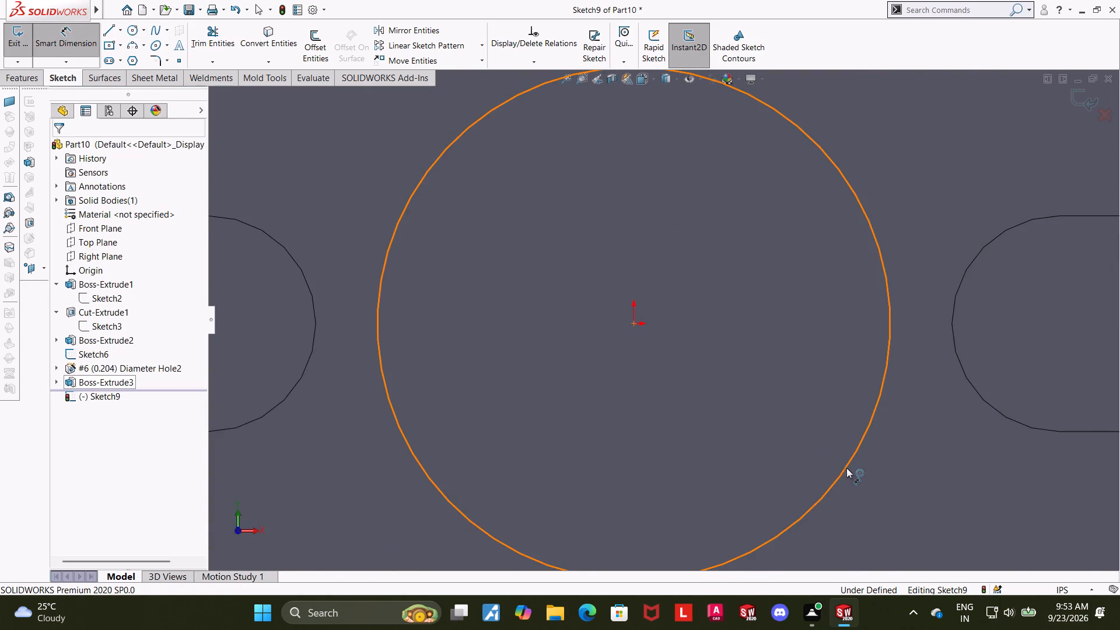
scroll(846, 468, "up", 5)
double_click(995, 475)
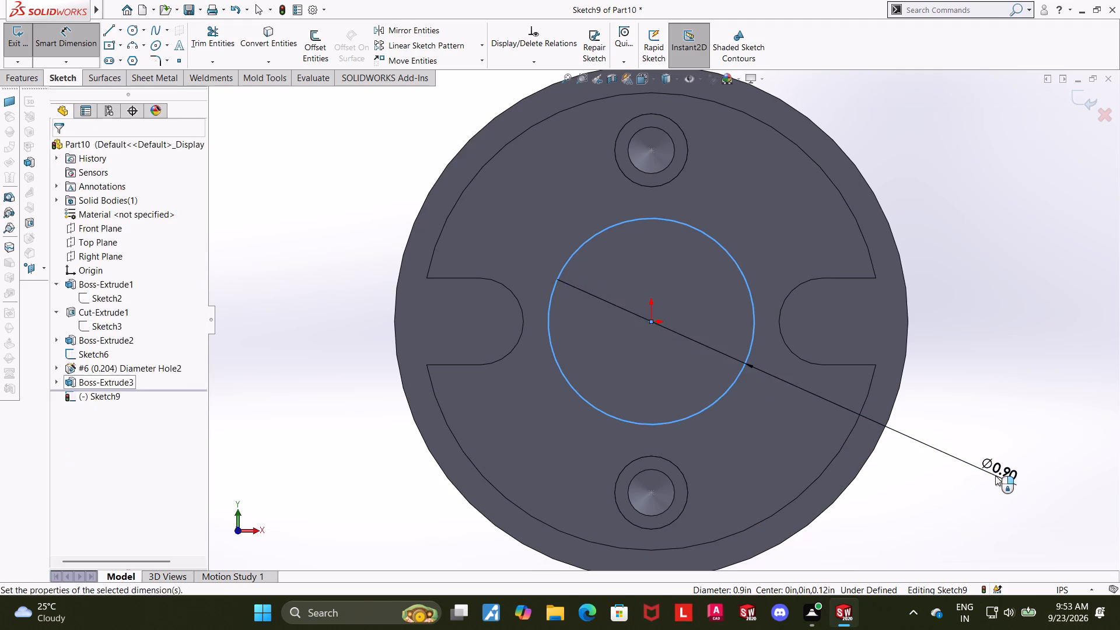
type("0.98")
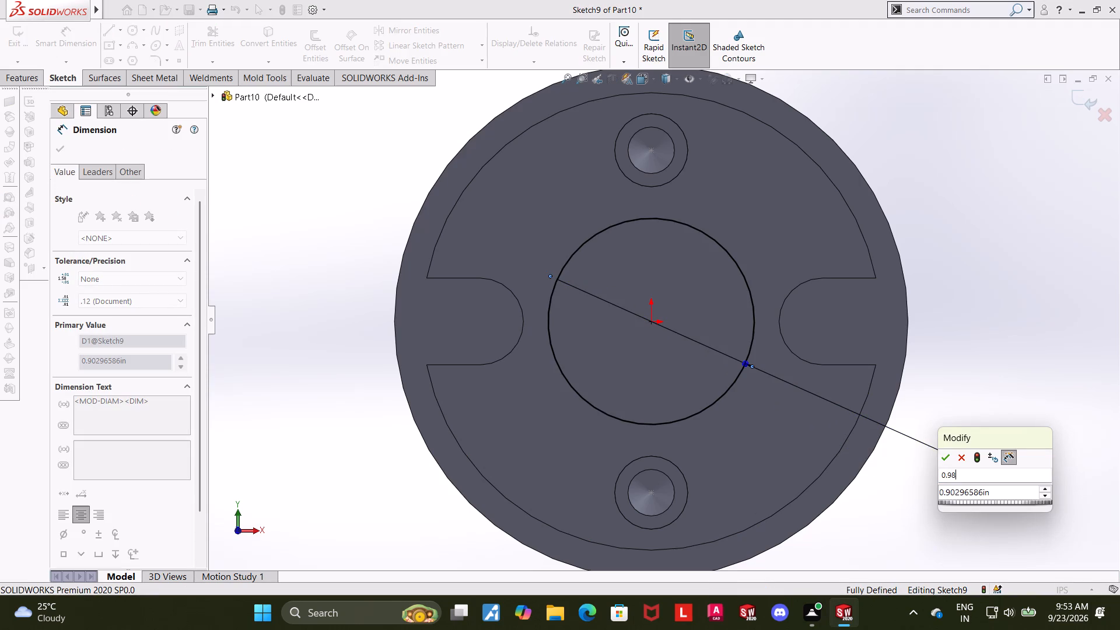
key("Return")
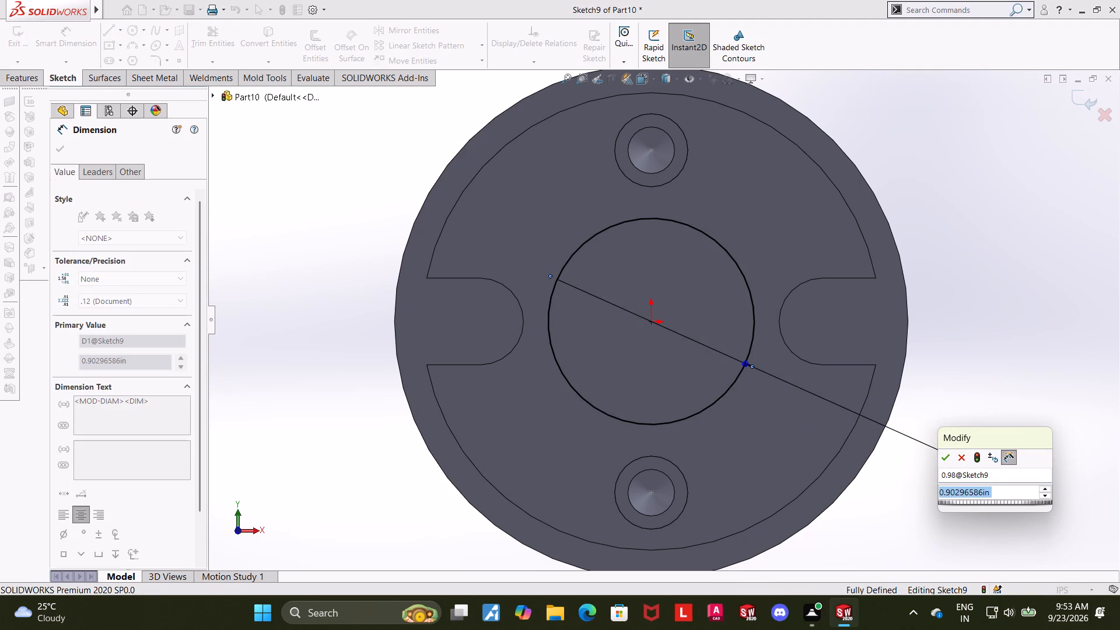
type("0.98")
key("Return")
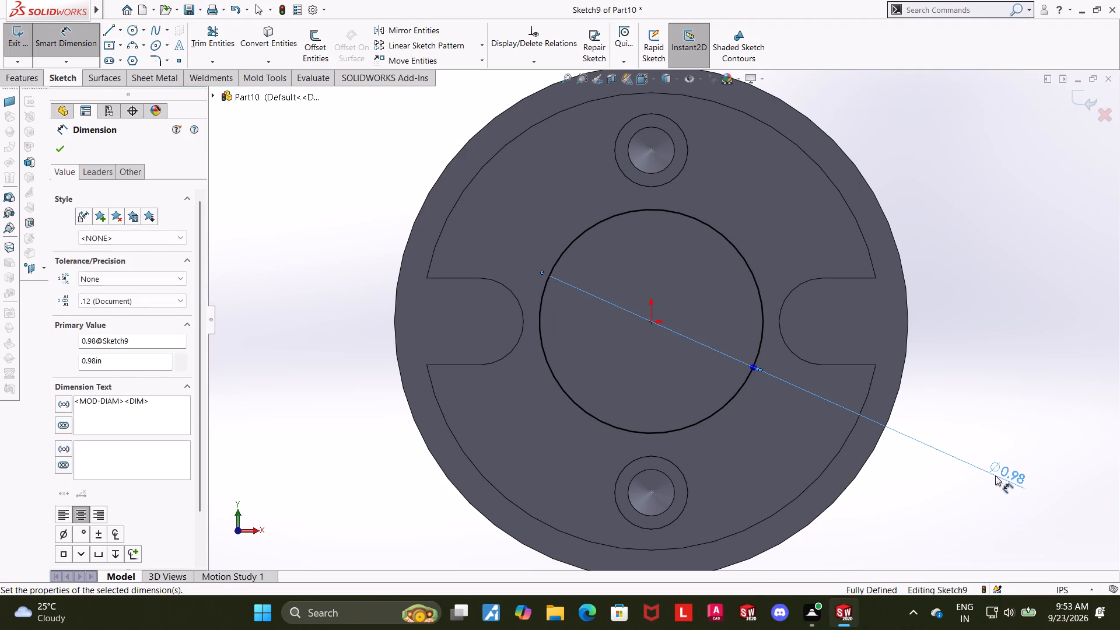
key("Escape")
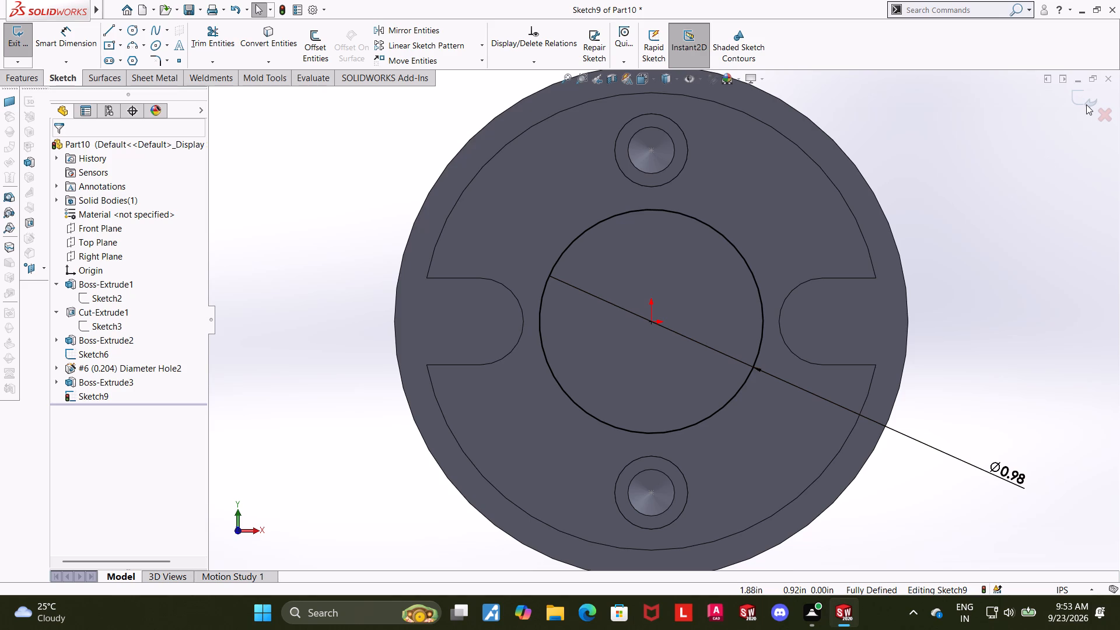
left_click(1086, 104)
Cut-extrude the 0.98 in circle Up To Surface, using the boss's far end face as the limit.
scroll(1026, 171, "up", 3)
middle_click_drag(989, 189, 985, 190)
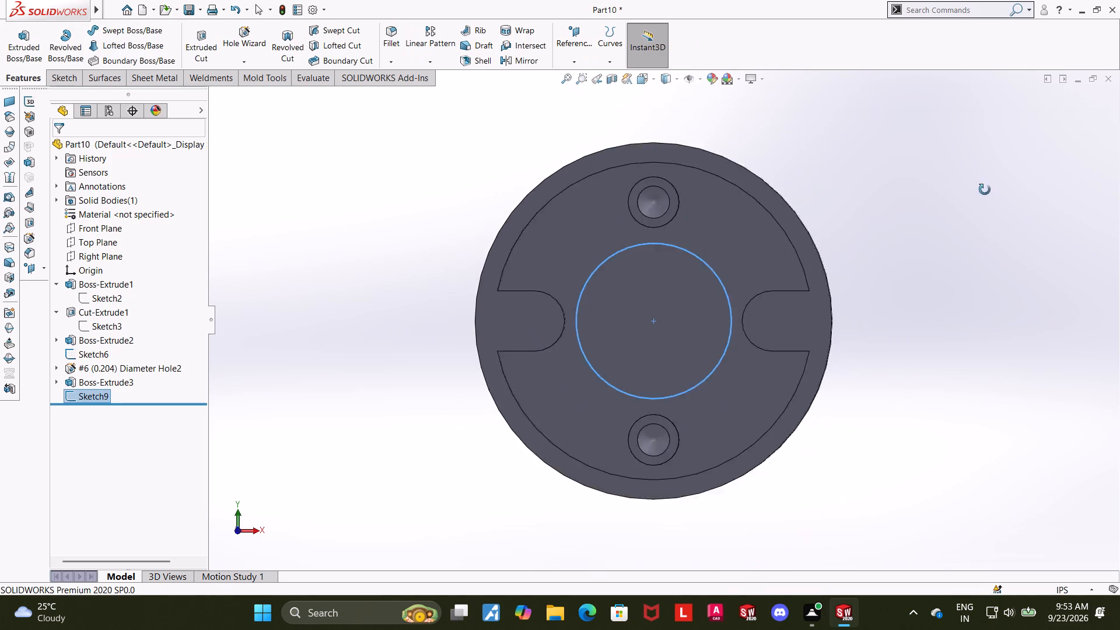
middle_click_drag(985, 190, 911, 212)
left_click(216, 36)
middle_click_drag(218, 142, 193, 153)
scroll(193, 153, "up", 1)
middle_click_drag(251, 166, 211, 180)
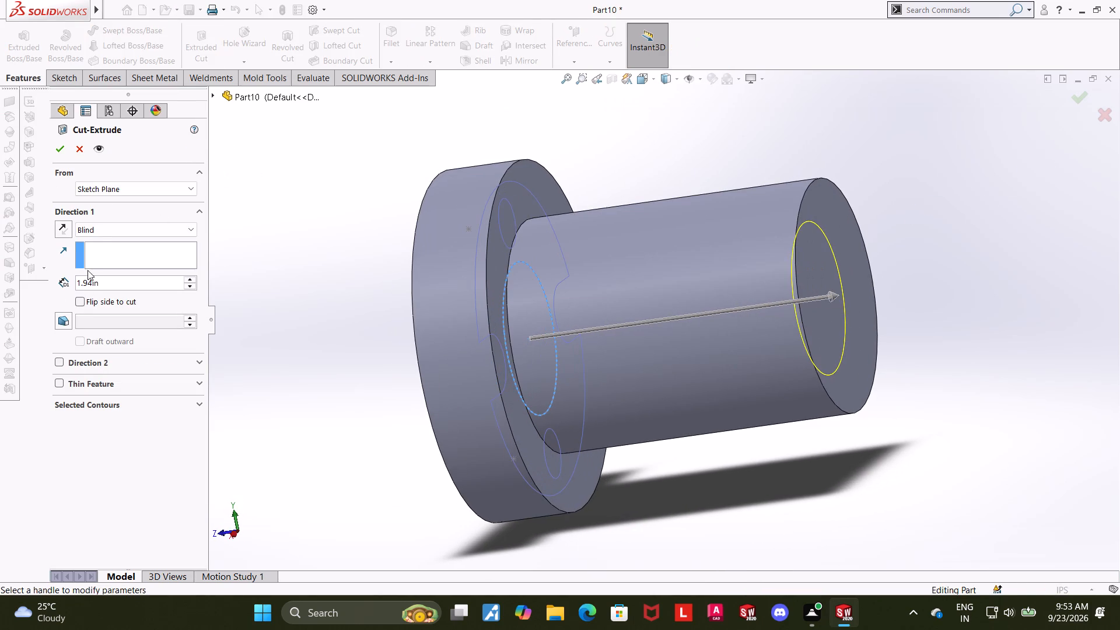
left_click(99, 235)
left_click(111, 292)
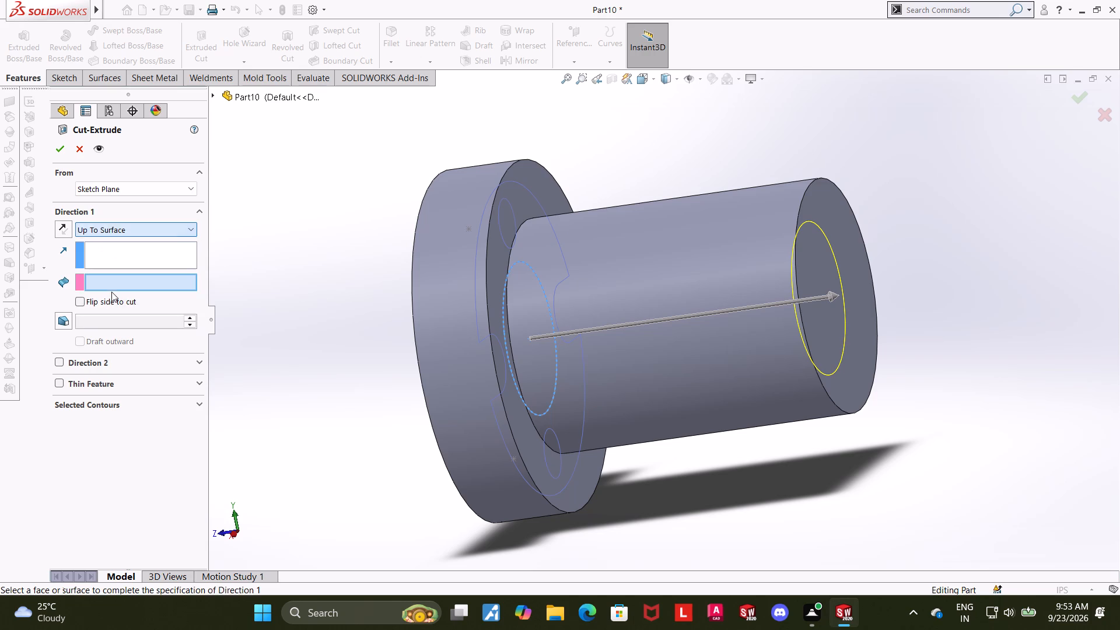
left_click(837, 264)
left_click(64, 153)
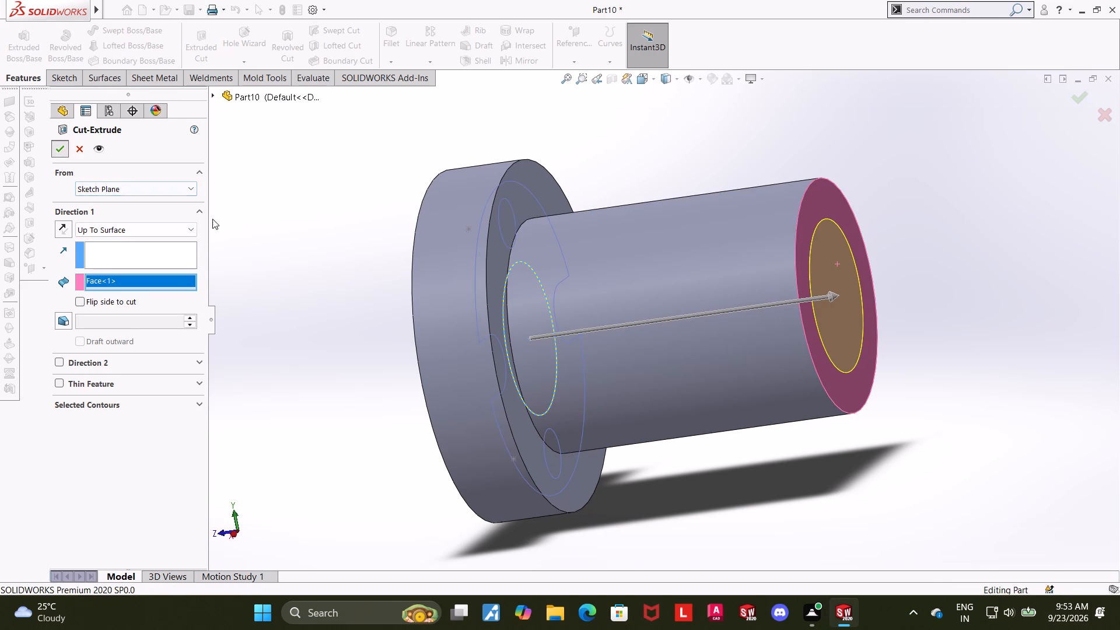
left_click(327, 309)
Start a sketch on the 1.5 in boss's far end face and view it face-on.
scroll(337, 304, "up", 4)
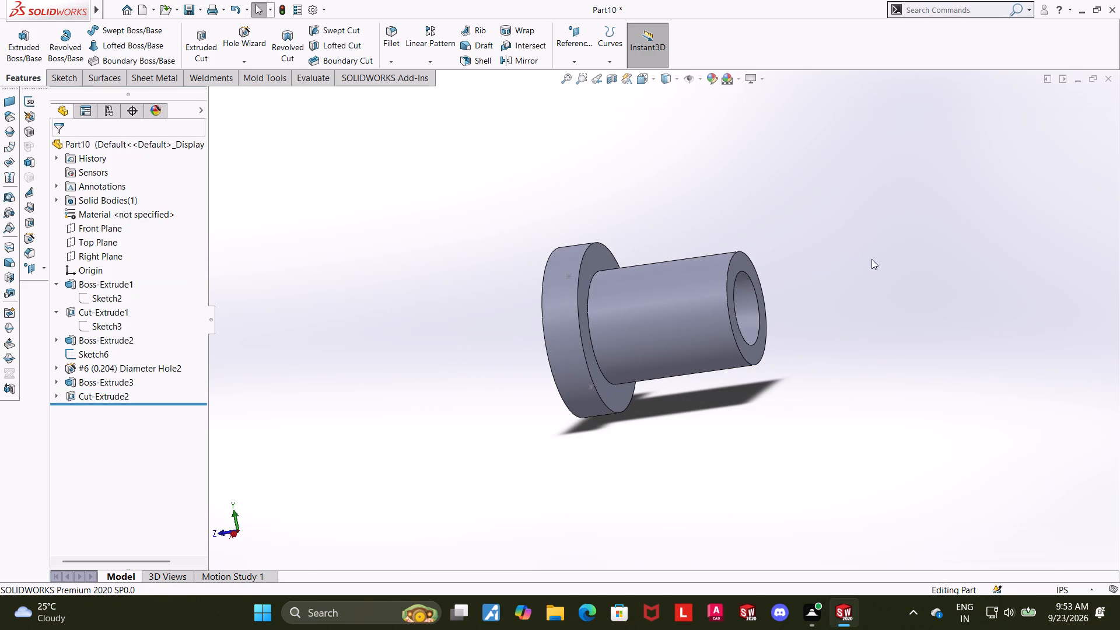
middle_click_drag(835, 284, 796, 317)
scroll(796, 314, "up", 1)
left_click(732, 289)
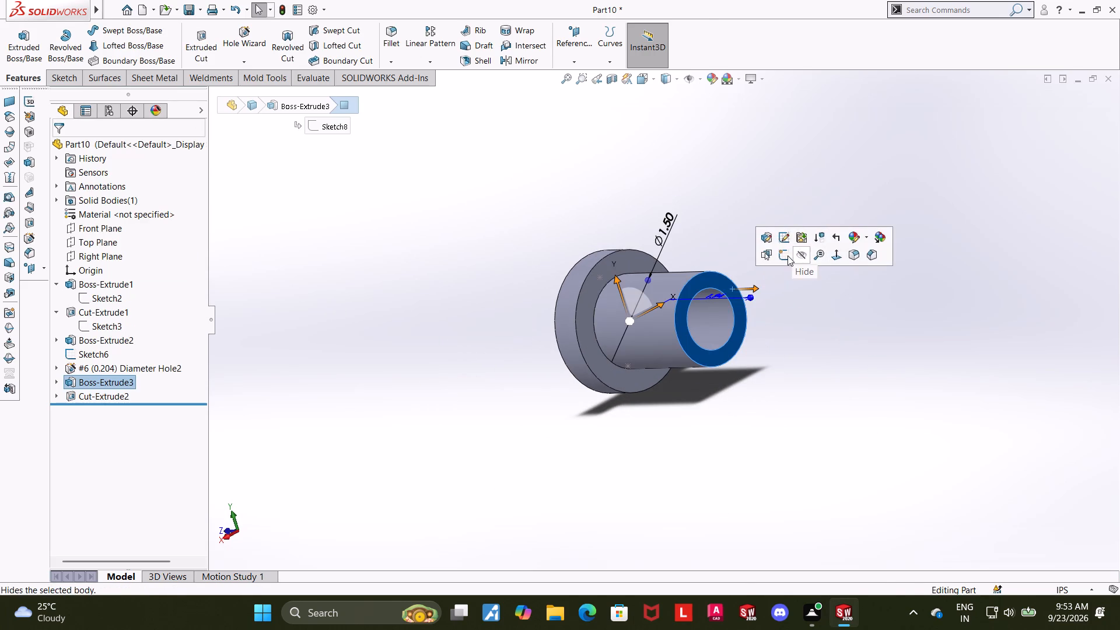
left_click(787, 256)
left_click(115, 409)
left_click(154, 387)
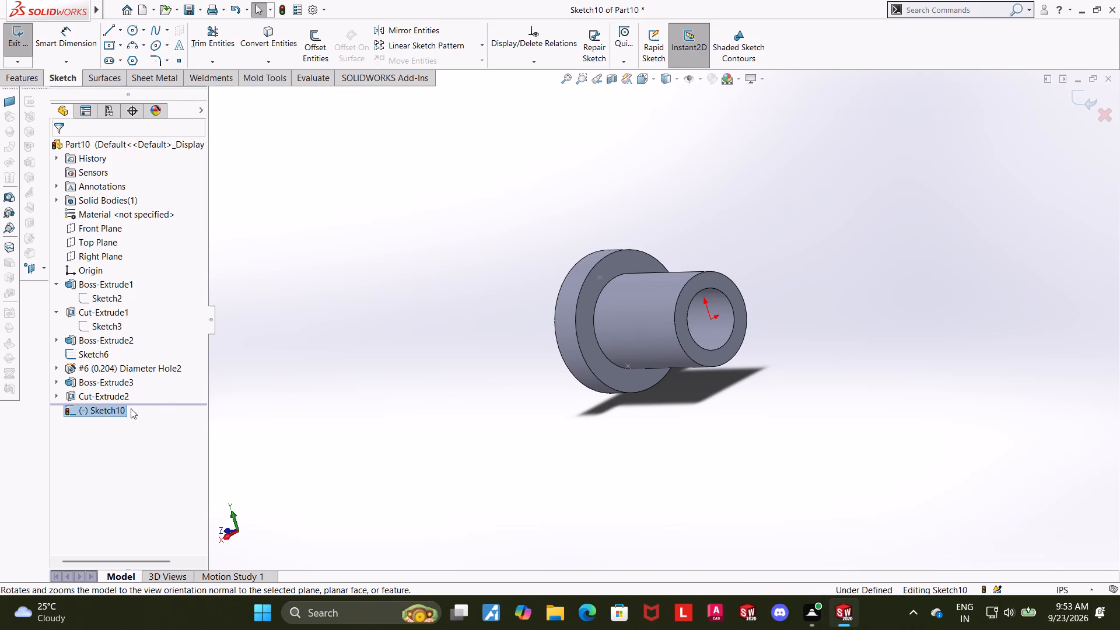
left_click(120, 415)
left_click(147, 394)
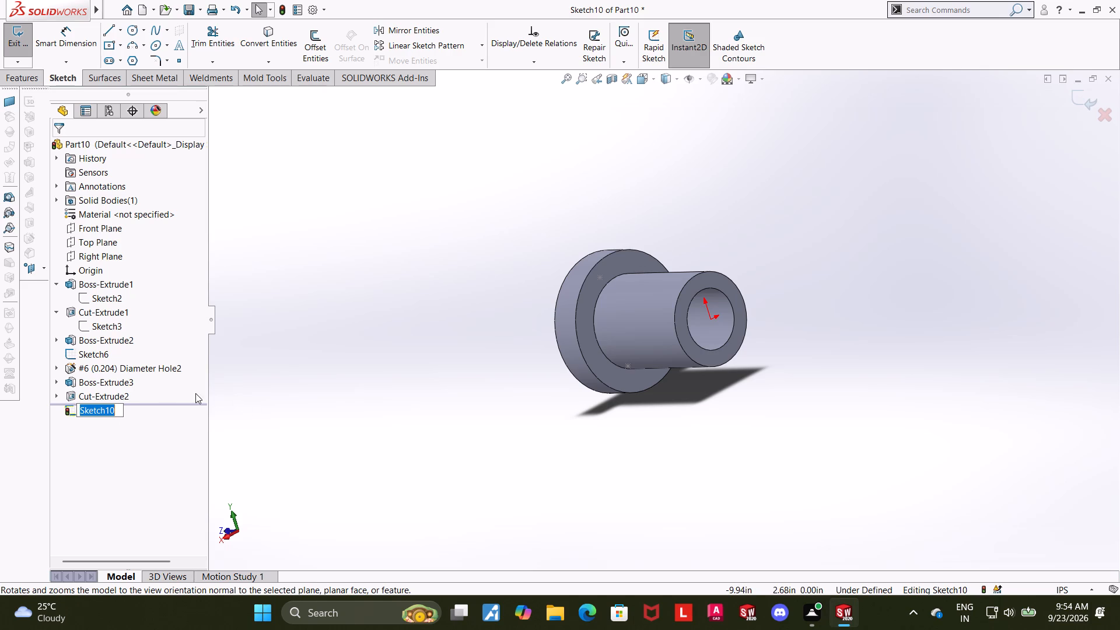
left_click(148, 449)
left_click(117, 415)
left_click(141, 396)
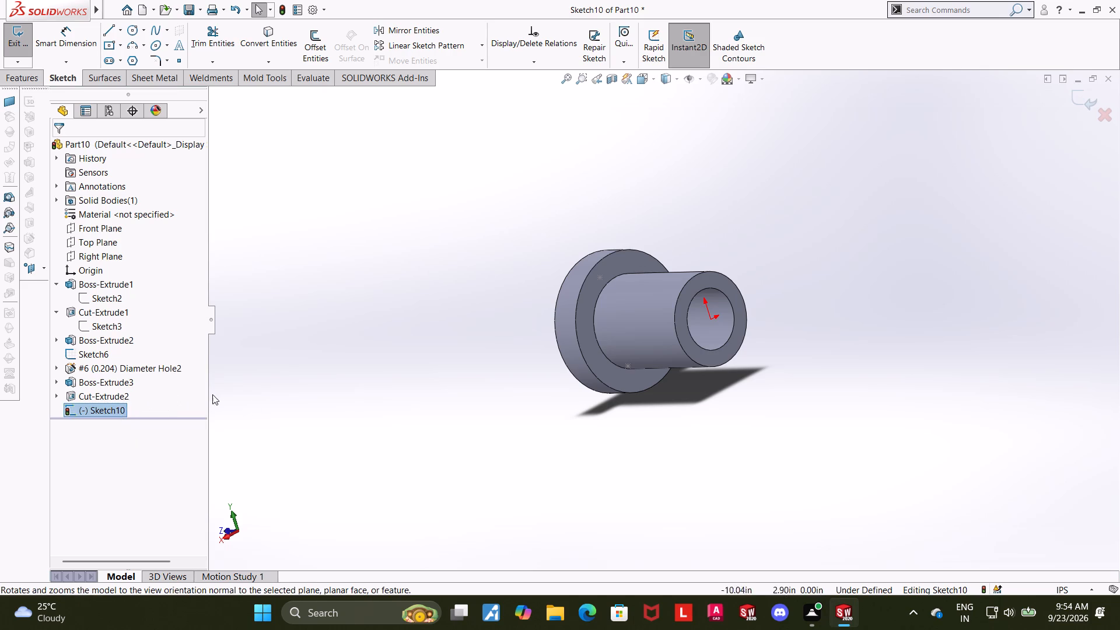
left_click(216, 394)
left_click(89, 408)
left_click(121, 410)
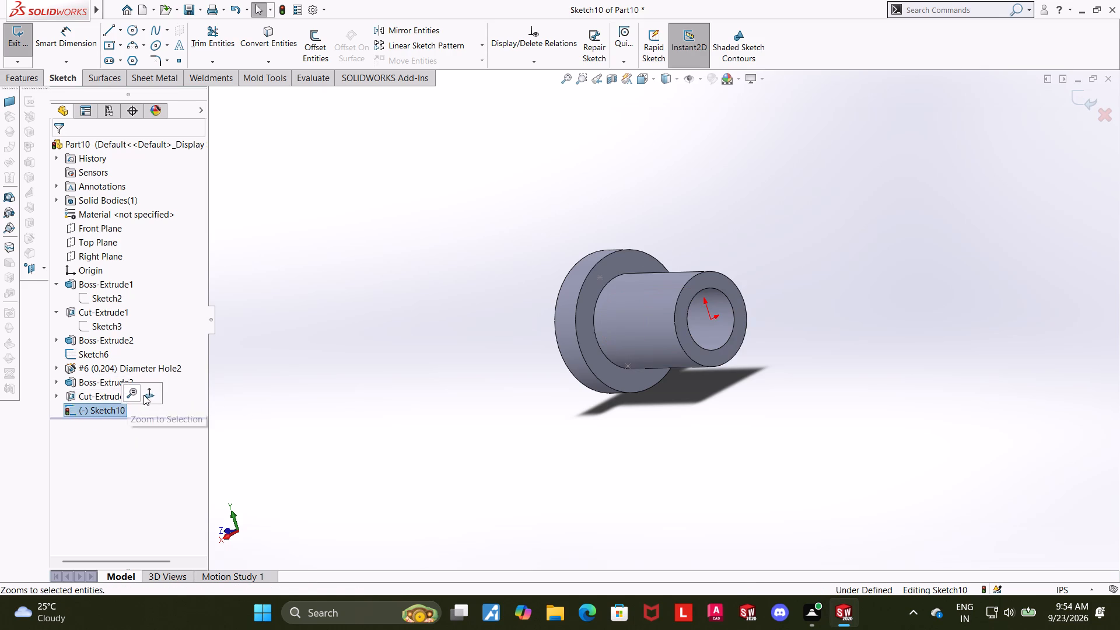
left_click(143, 394)
left_click(272, 417)
left_click(121, 409)
left_click(150, 391)
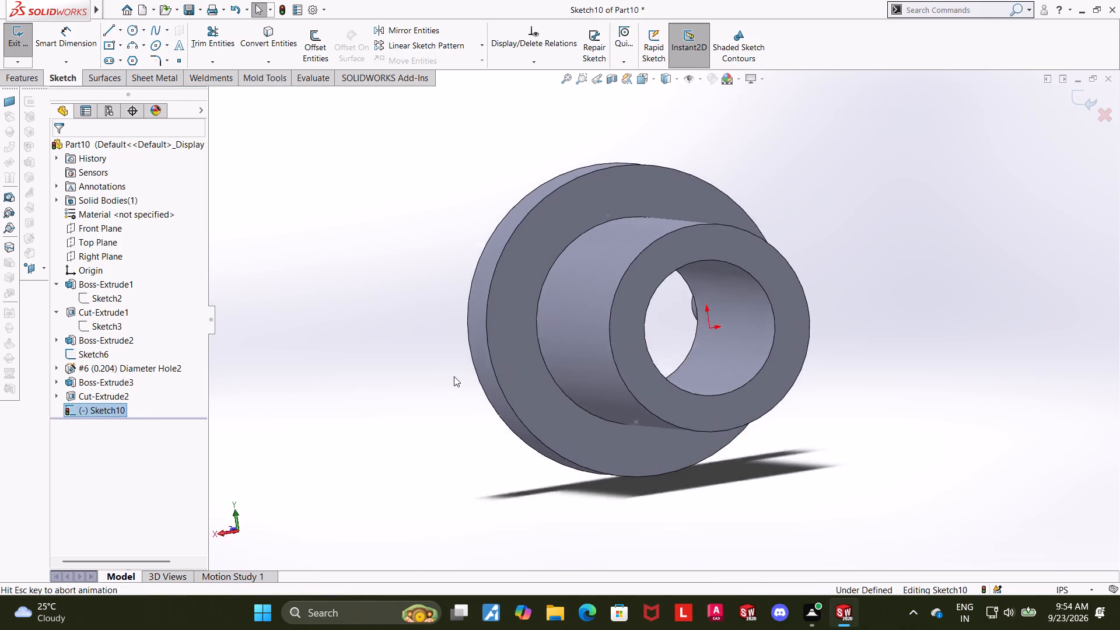
scroll(601, 362, "up", 5)
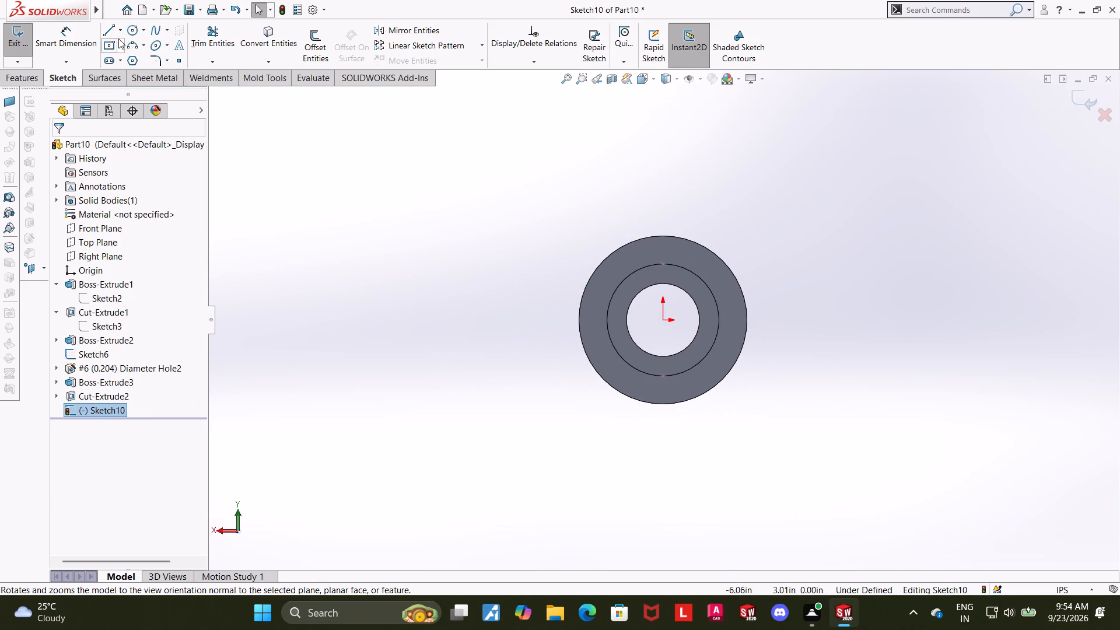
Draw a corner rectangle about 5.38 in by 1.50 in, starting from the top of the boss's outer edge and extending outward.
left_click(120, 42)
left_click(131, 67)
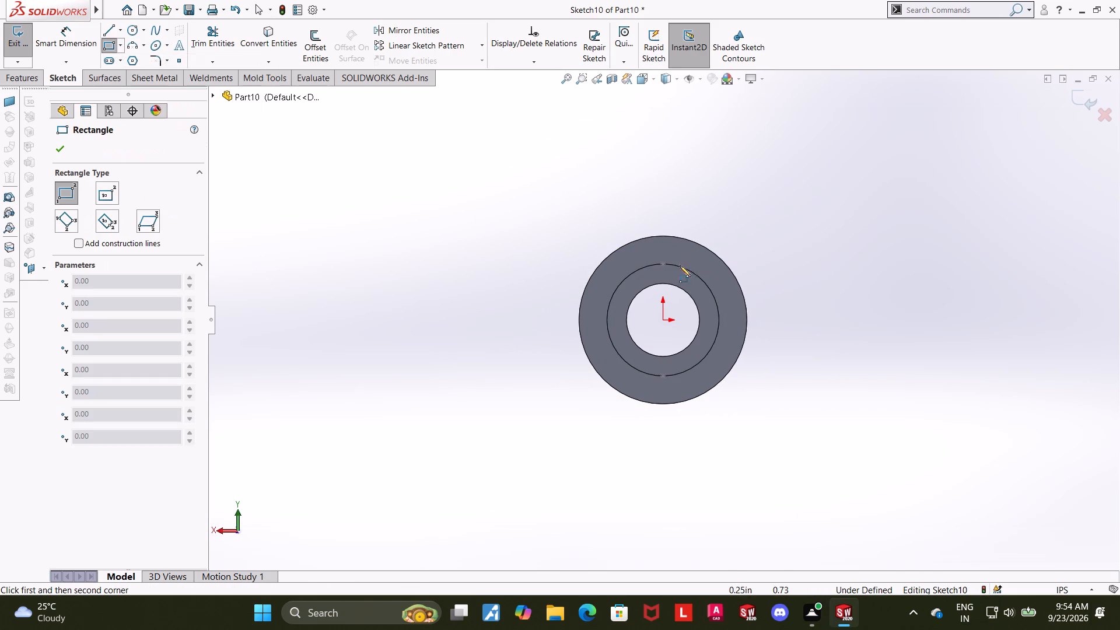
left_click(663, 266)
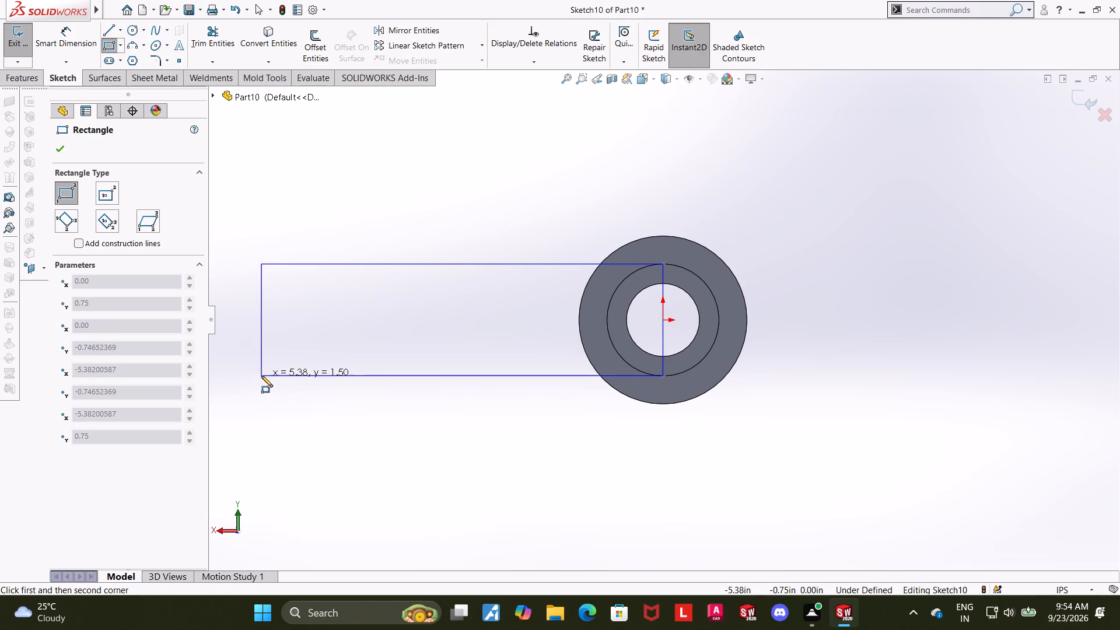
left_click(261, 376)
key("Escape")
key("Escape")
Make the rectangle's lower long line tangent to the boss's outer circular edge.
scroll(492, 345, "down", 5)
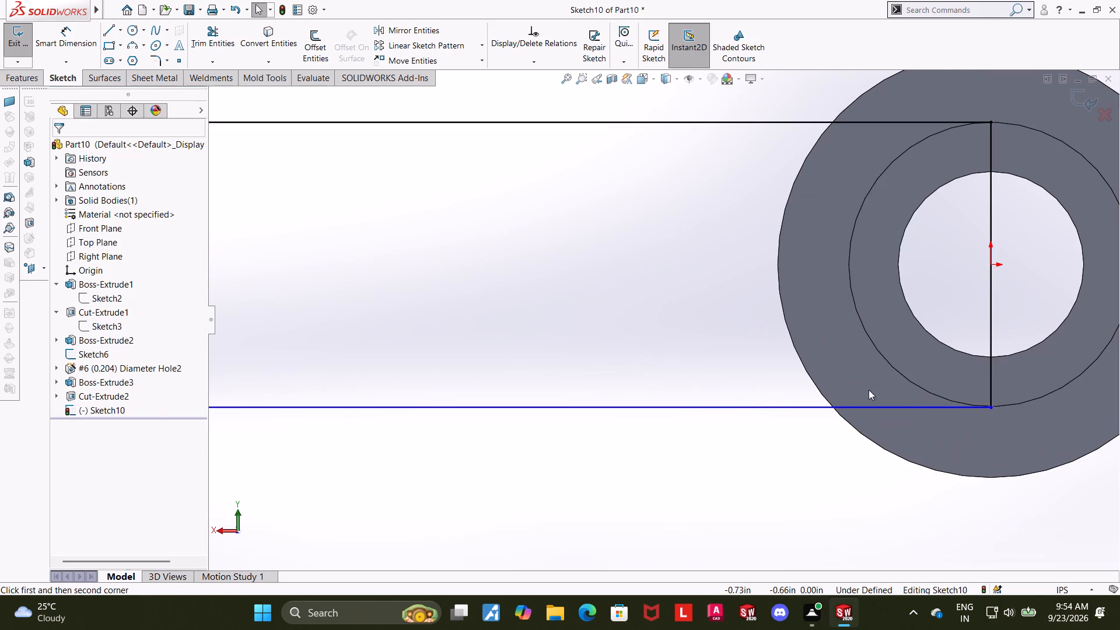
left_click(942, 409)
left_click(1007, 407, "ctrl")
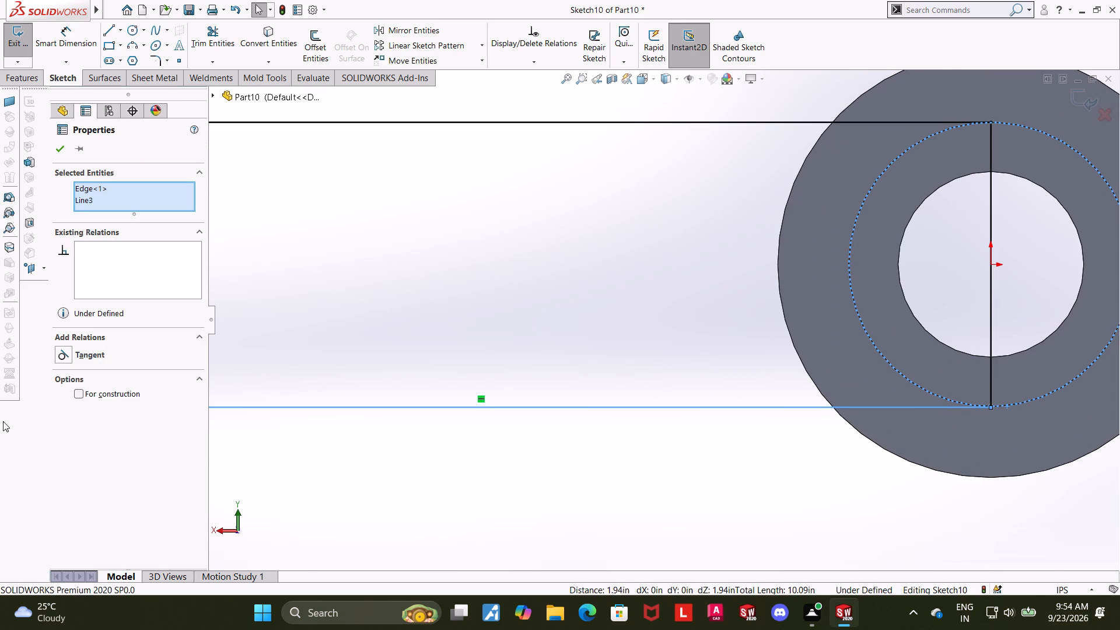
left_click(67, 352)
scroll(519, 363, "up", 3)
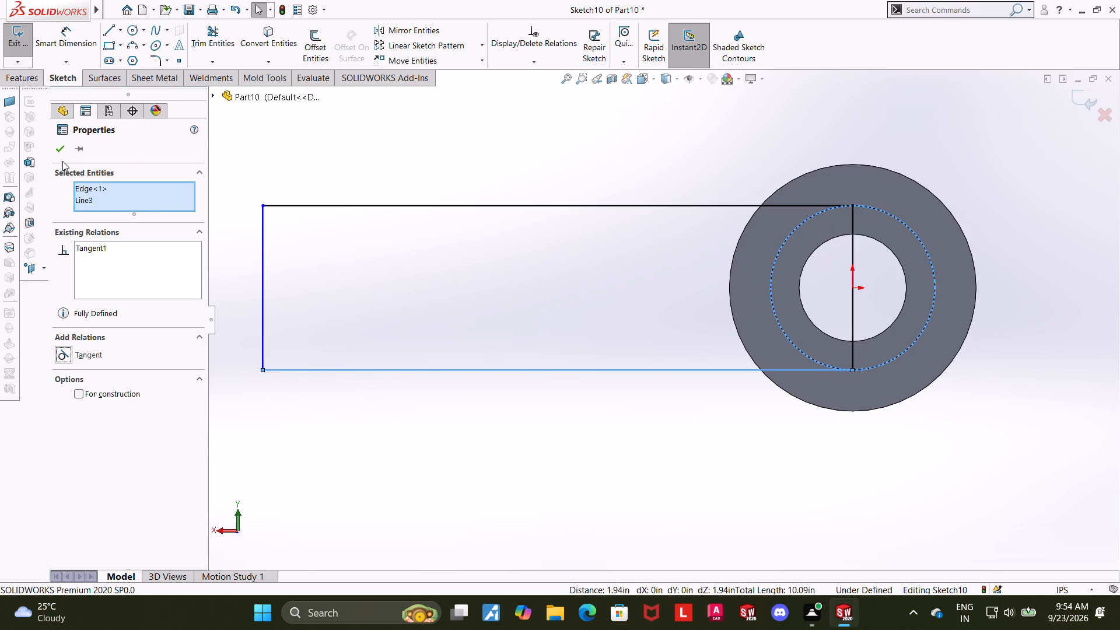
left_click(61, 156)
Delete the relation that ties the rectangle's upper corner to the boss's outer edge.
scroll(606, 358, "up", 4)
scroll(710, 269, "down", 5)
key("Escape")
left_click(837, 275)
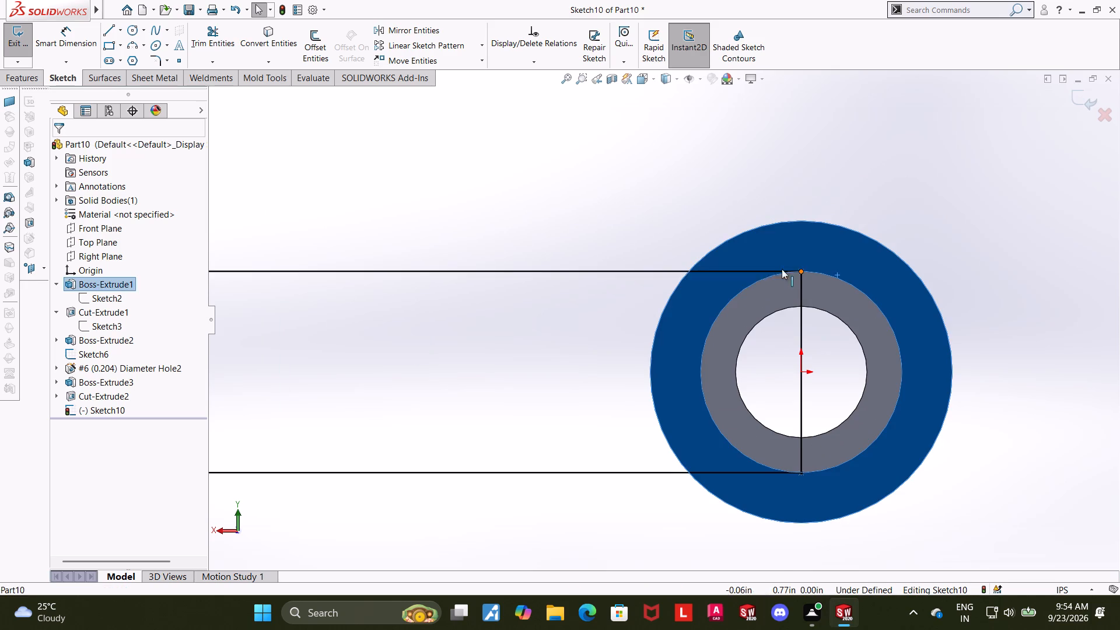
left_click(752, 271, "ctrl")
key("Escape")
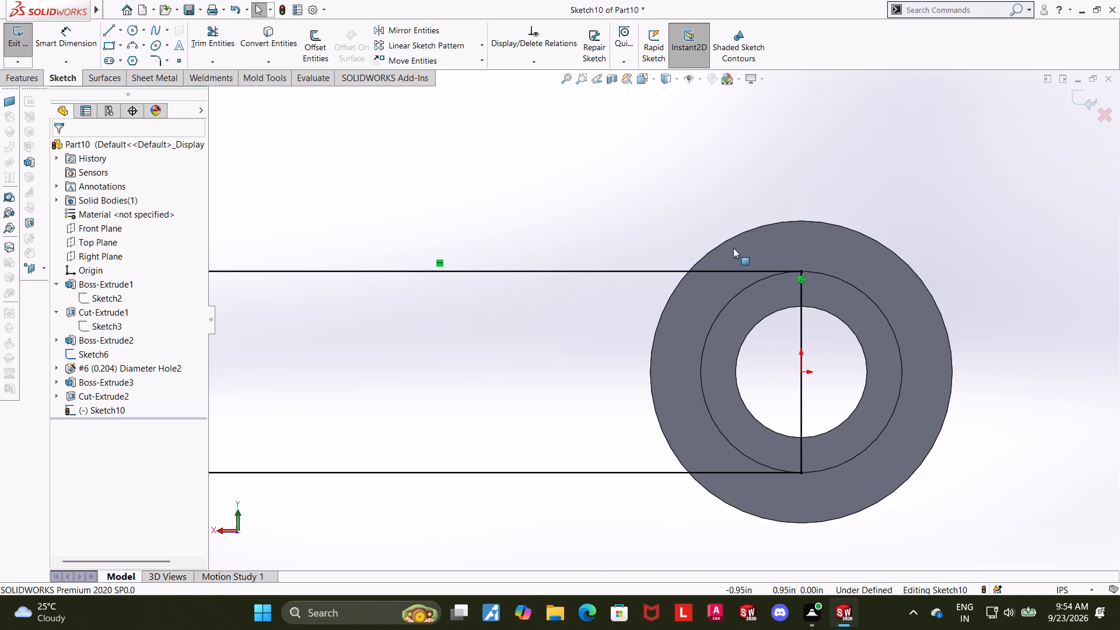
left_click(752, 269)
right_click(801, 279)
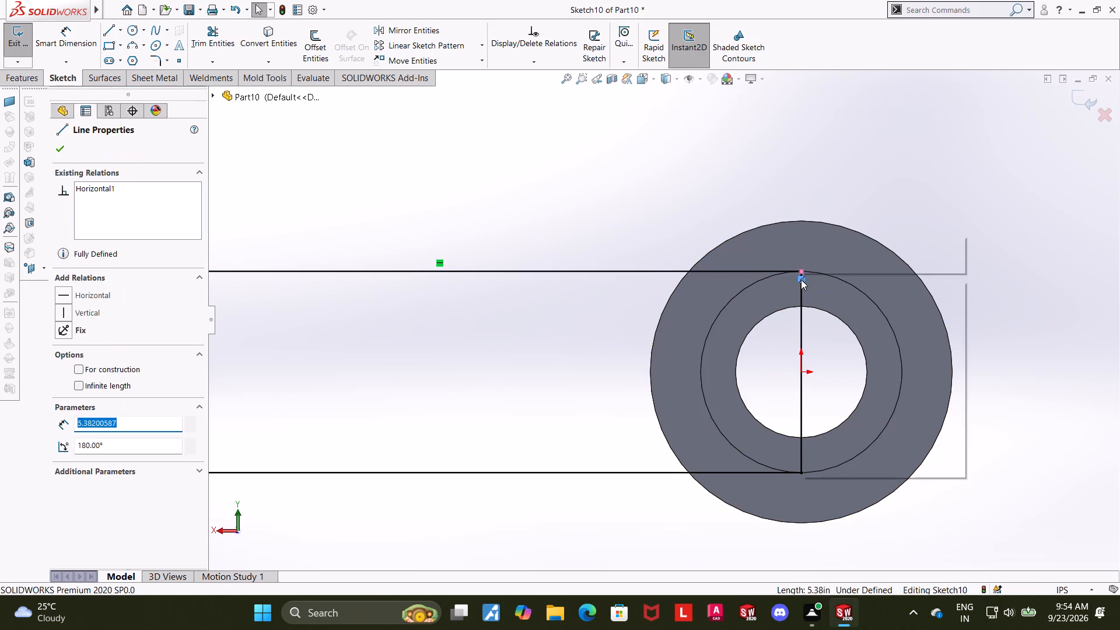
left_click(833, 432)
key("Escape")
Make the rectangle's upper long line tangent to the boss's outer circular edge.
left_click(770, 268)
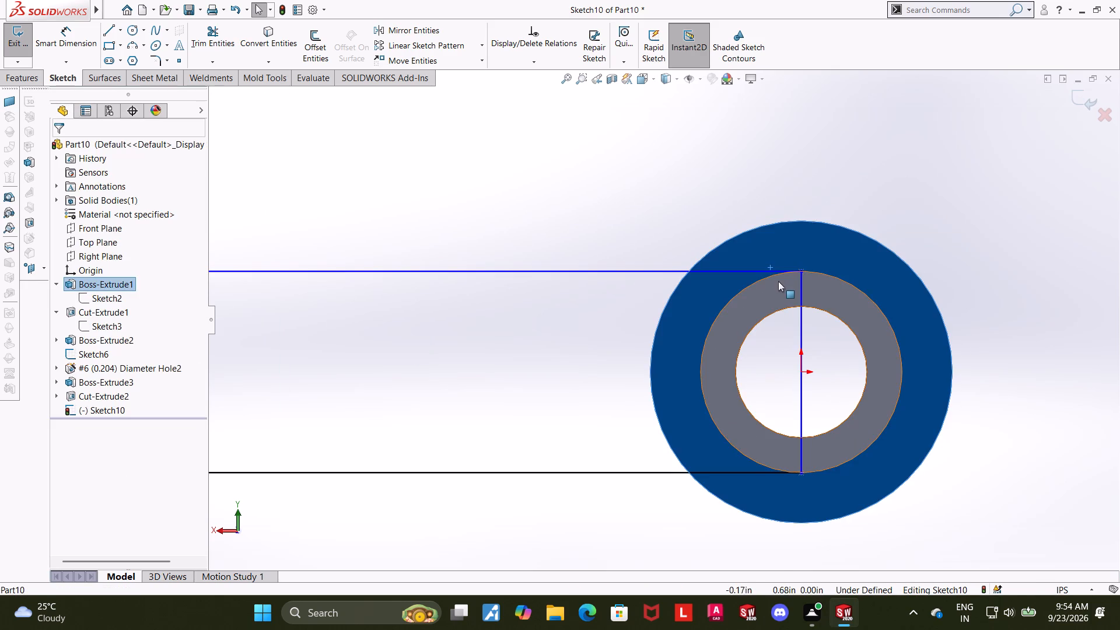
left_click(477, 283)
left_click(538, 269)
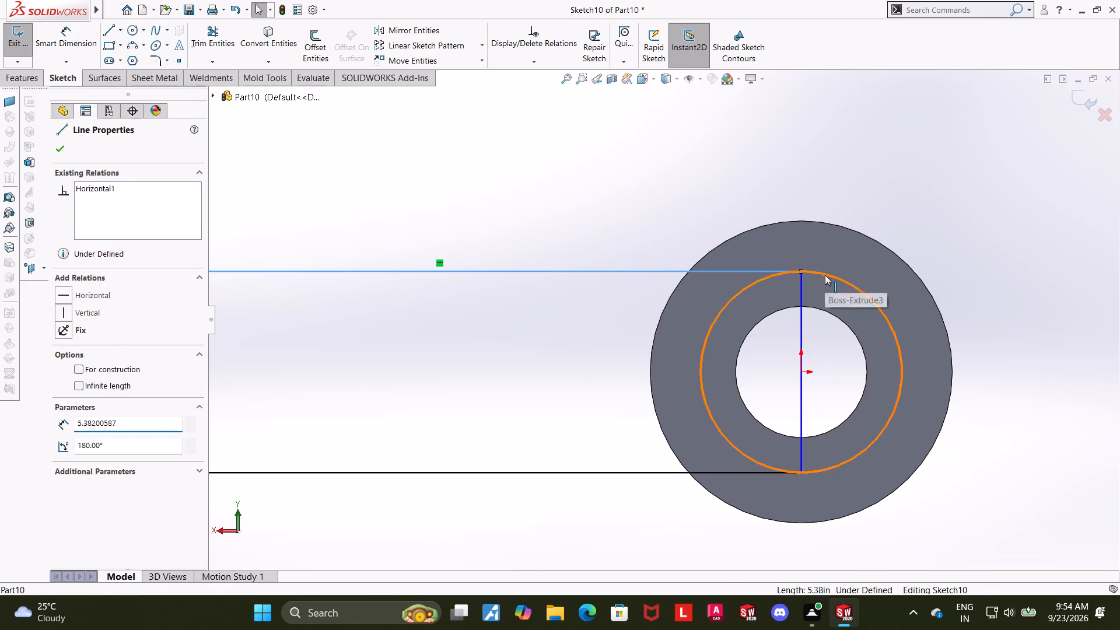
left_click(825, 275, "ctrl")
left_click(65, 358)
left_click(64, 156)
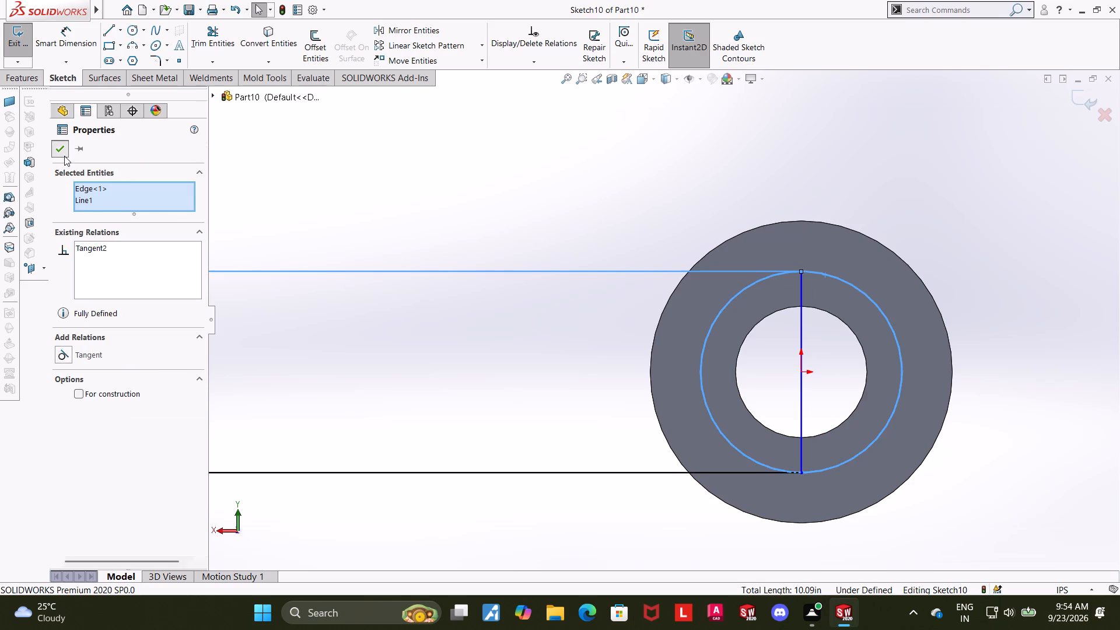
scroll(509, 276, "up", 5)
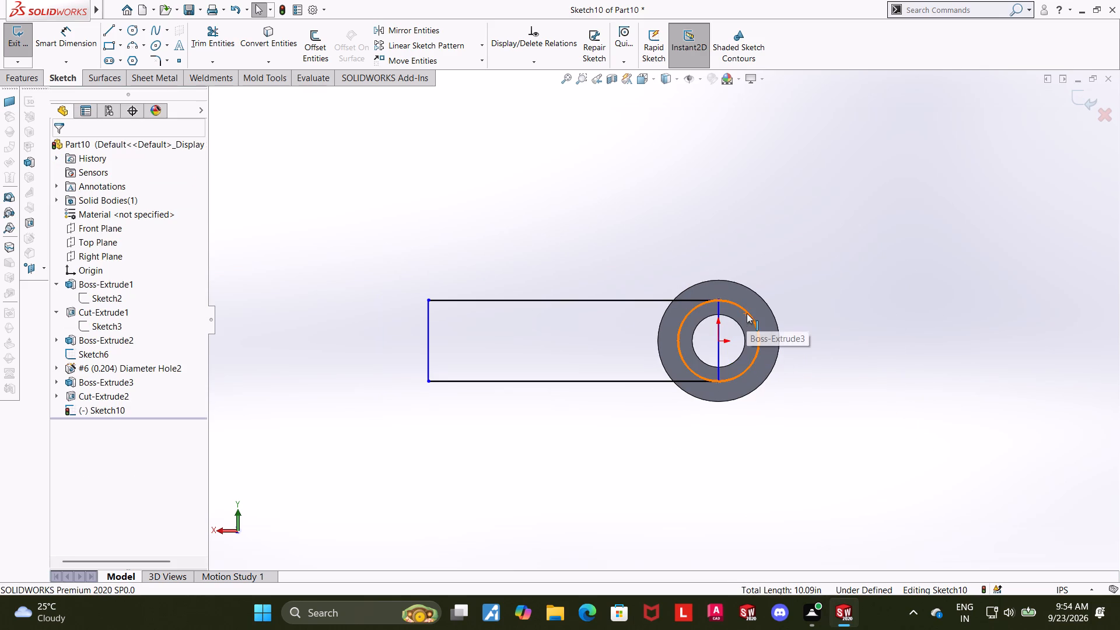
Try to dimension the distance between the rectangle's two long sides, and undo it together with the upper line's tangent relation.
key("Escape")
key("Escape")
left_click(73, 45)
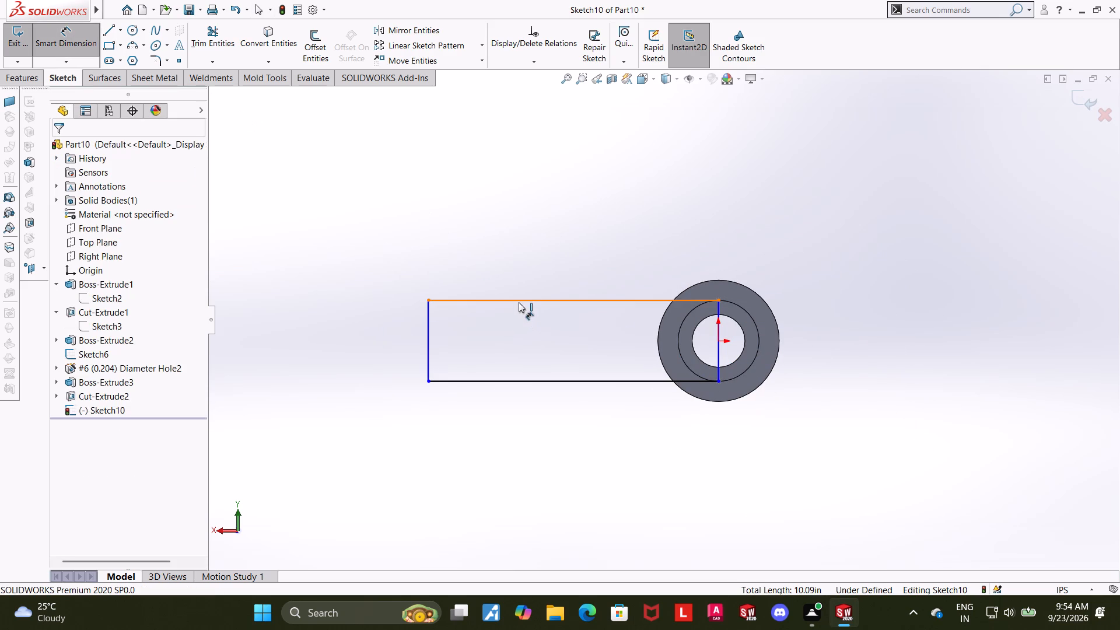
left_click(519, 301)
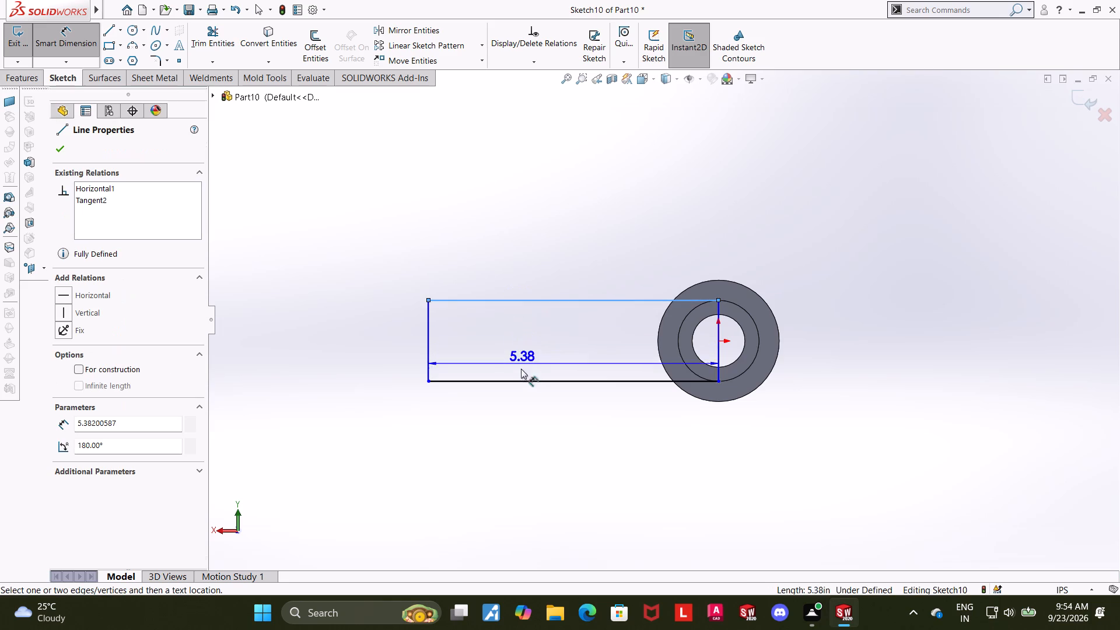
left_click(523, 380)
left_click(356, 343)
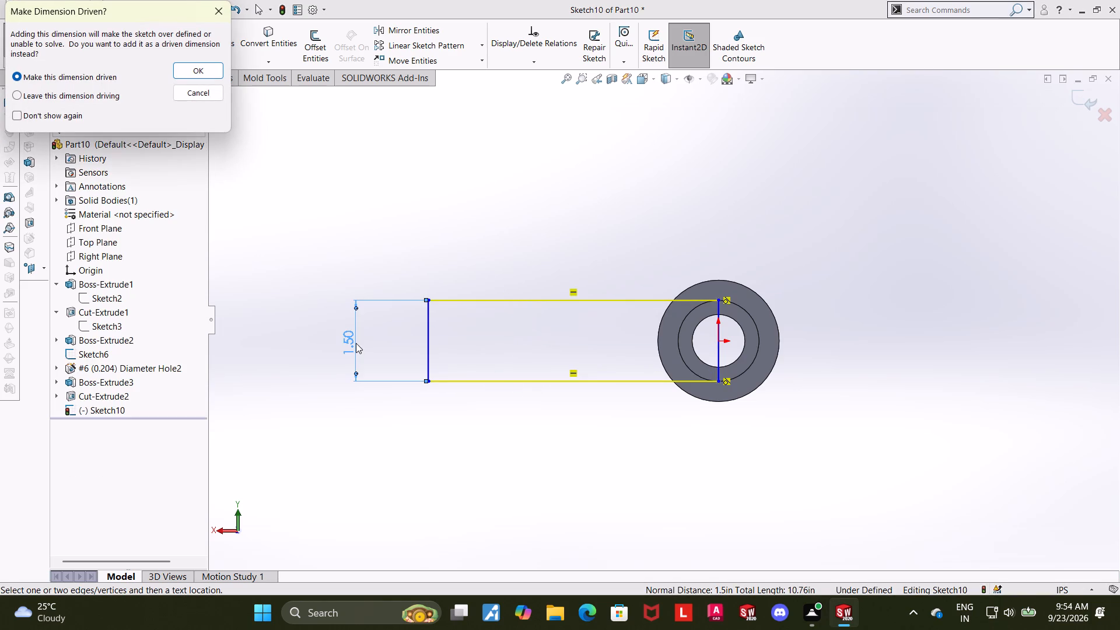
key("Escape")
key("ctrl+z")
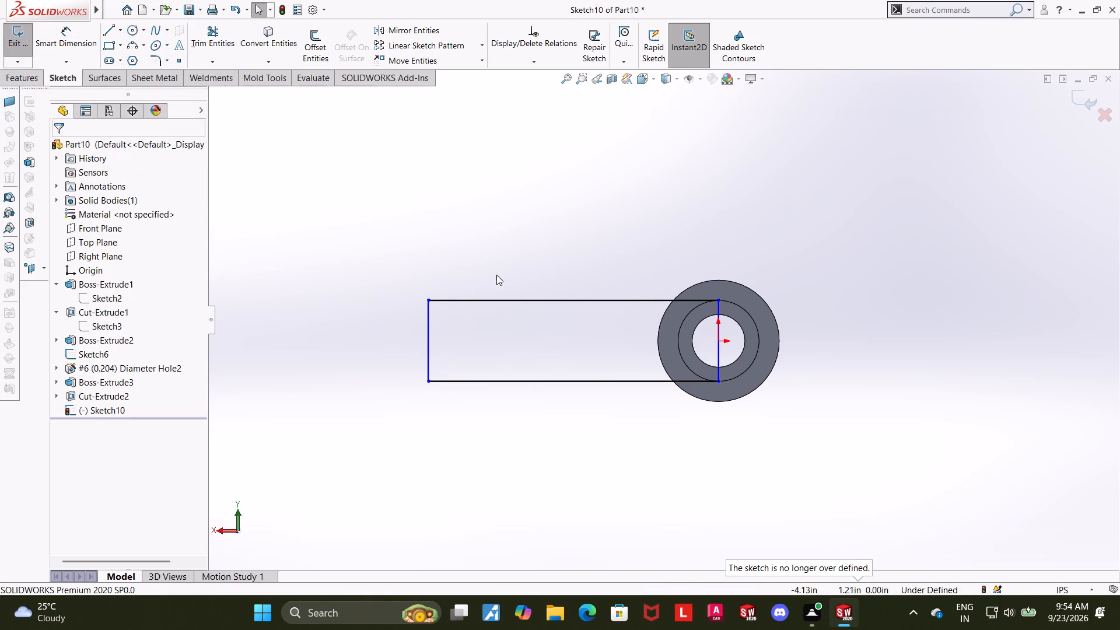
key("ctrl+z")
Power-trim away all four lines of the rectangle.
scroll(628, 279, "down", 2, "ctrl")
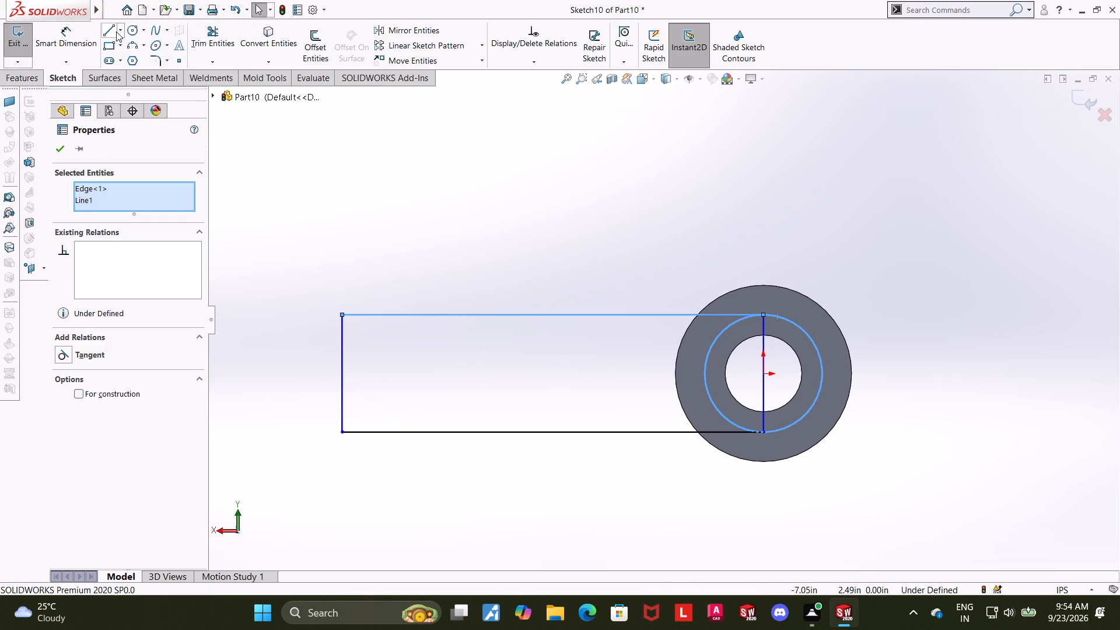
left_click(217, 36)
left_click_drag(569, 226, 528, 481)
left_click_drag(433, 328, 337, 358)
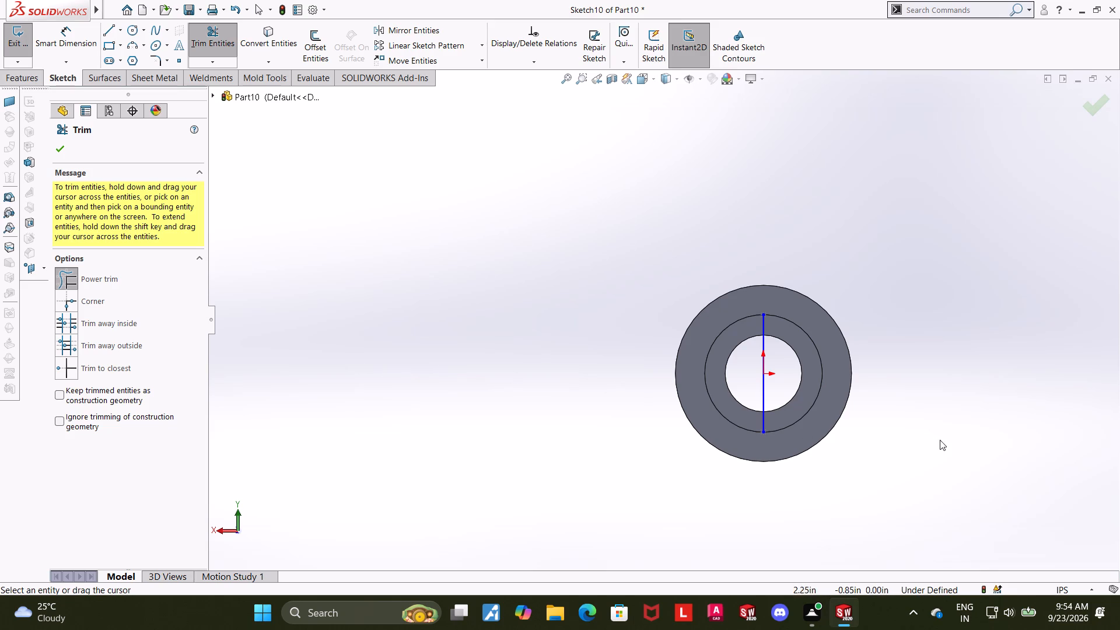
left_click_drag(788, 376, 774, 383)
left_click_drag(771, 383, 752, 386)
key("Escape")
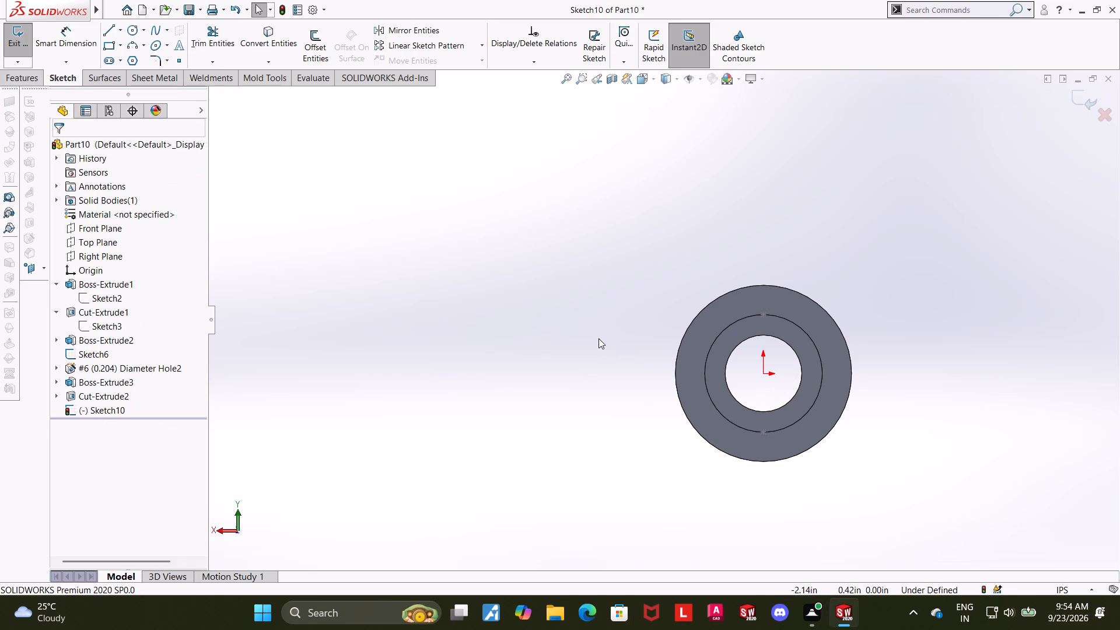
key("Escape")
Draw a corner rectangle about 2.23 in long, with one short side vertical through the origin, extending outward past the disc.
left_click(114, 39)
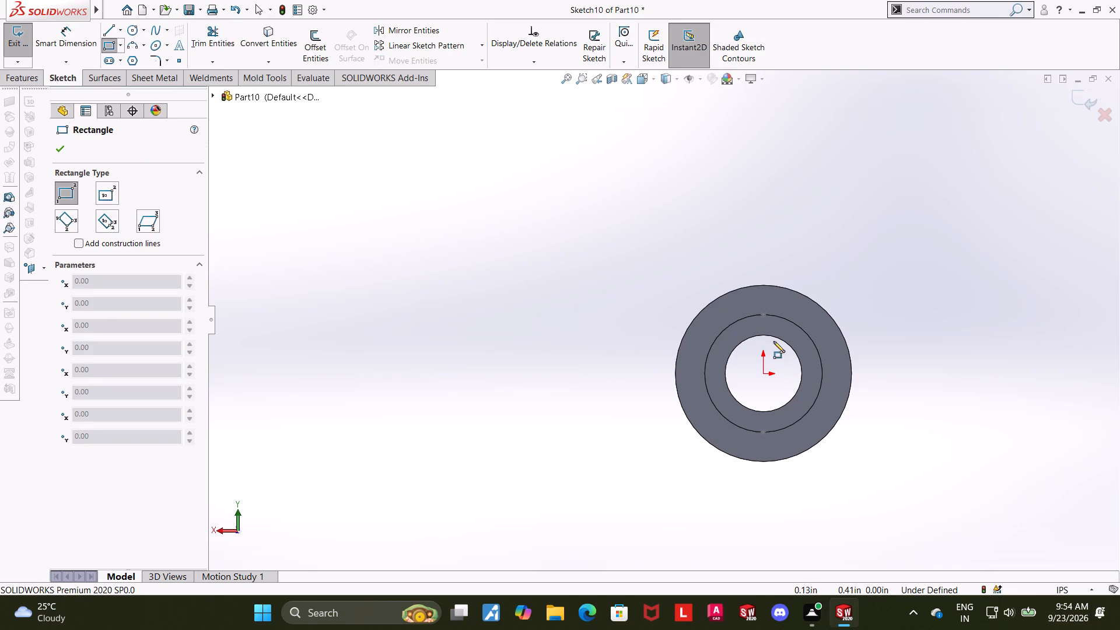
left_click(764, 325)
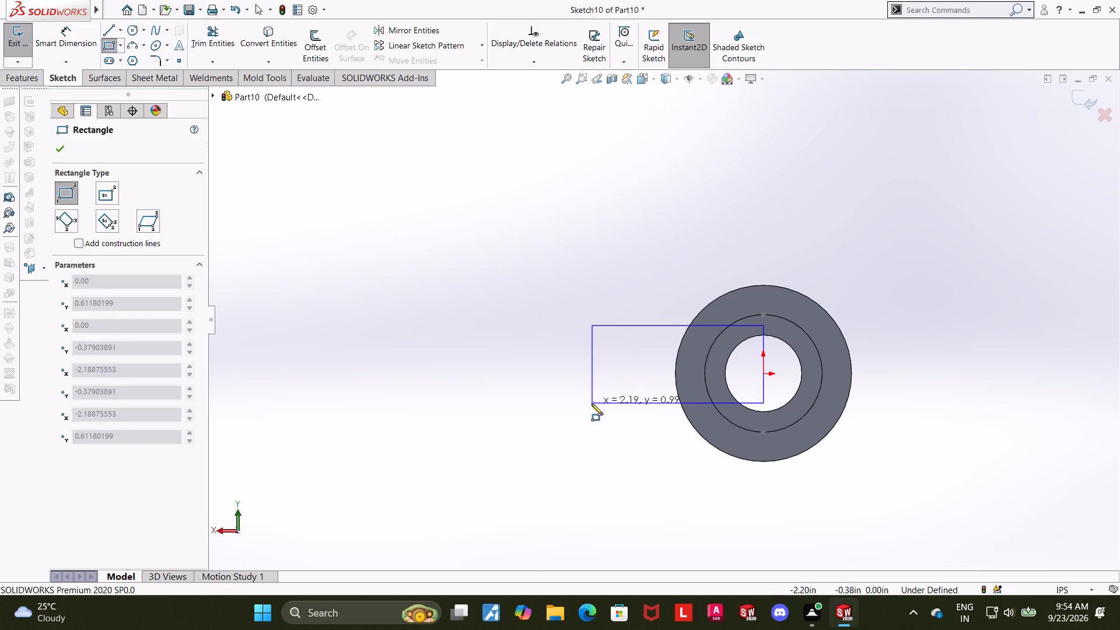
left_click(589, 423)
key("Escape")
key("Escape")
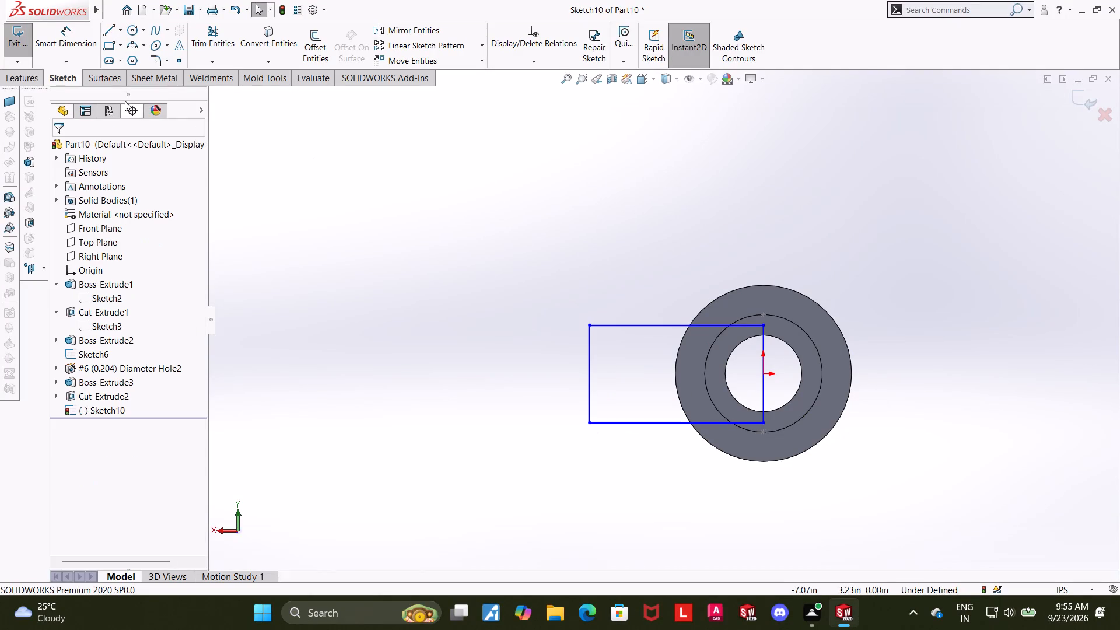
Dimension the distance between the rectangle's two long sides as 0.98 in.
left_click(66, 39)
left_click(638, 326)
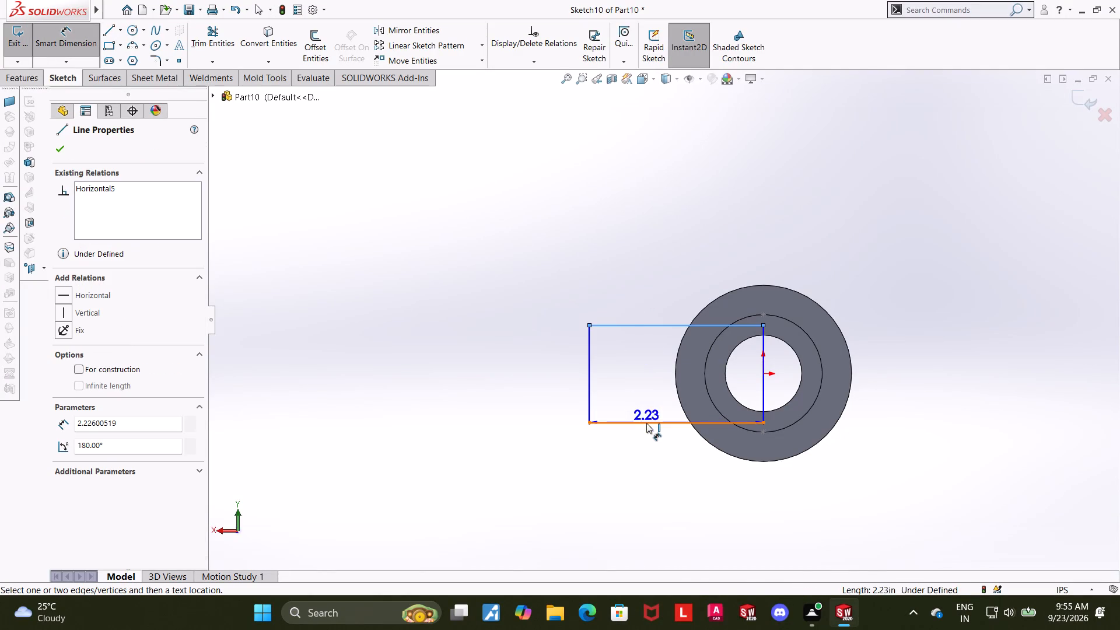
left_click(646, 423)
left_click(440, 383)
type("0.98")
key("Return")
key("Escape")
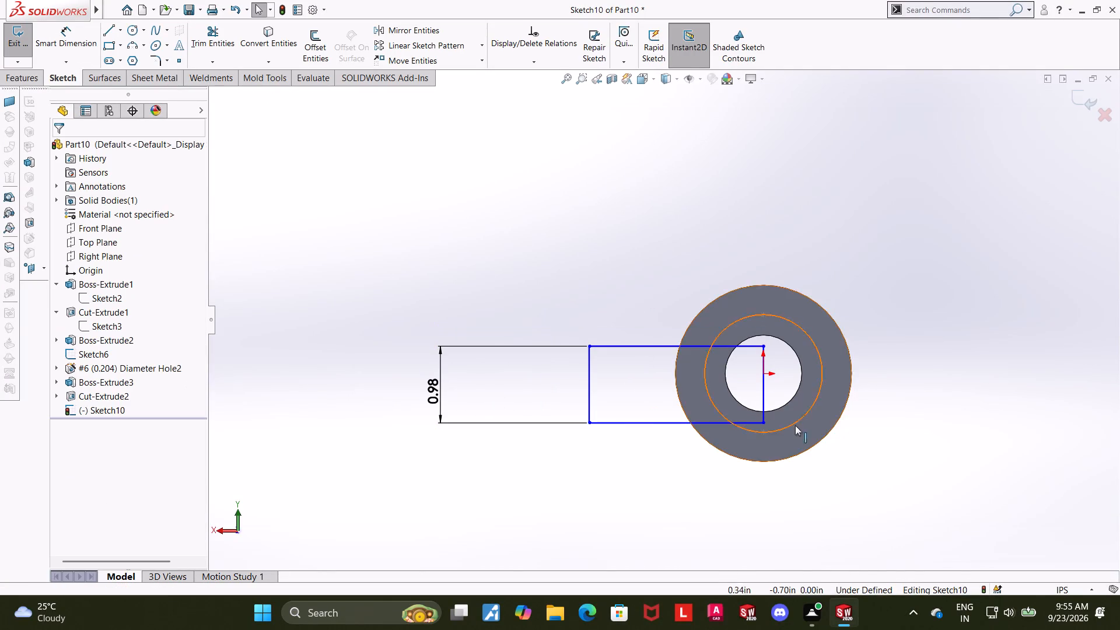
Make the midpoint of the rectangle's short side inside the bore coincident with the origin.
scroll(757, 372, "down", 5)
key("Escape")
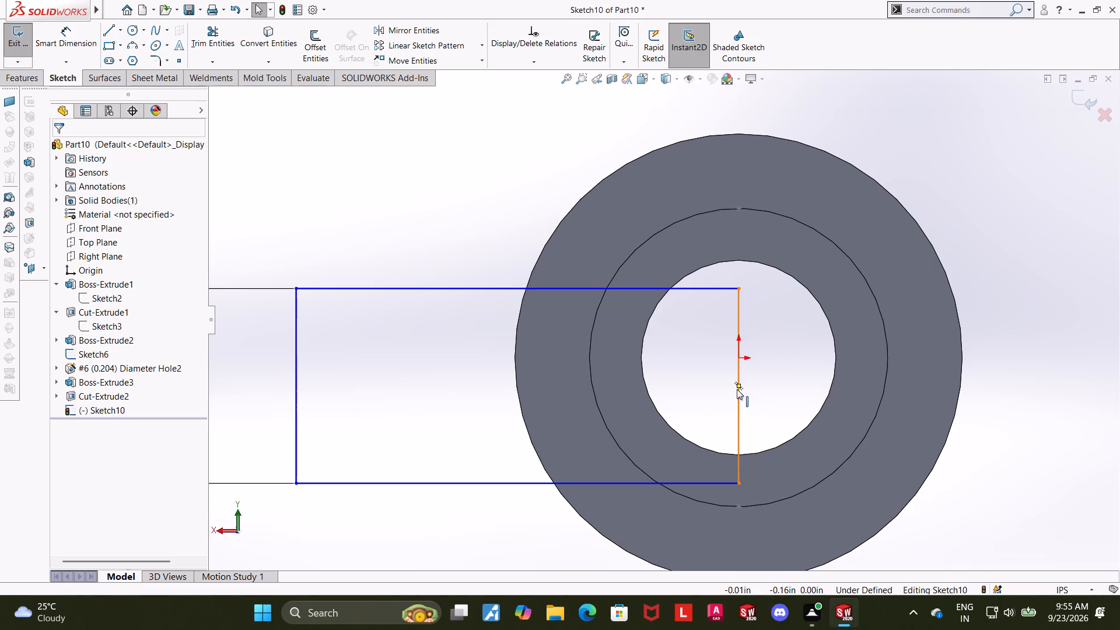
left_click(738, 388)
left_click(738, 359, "ctrl")
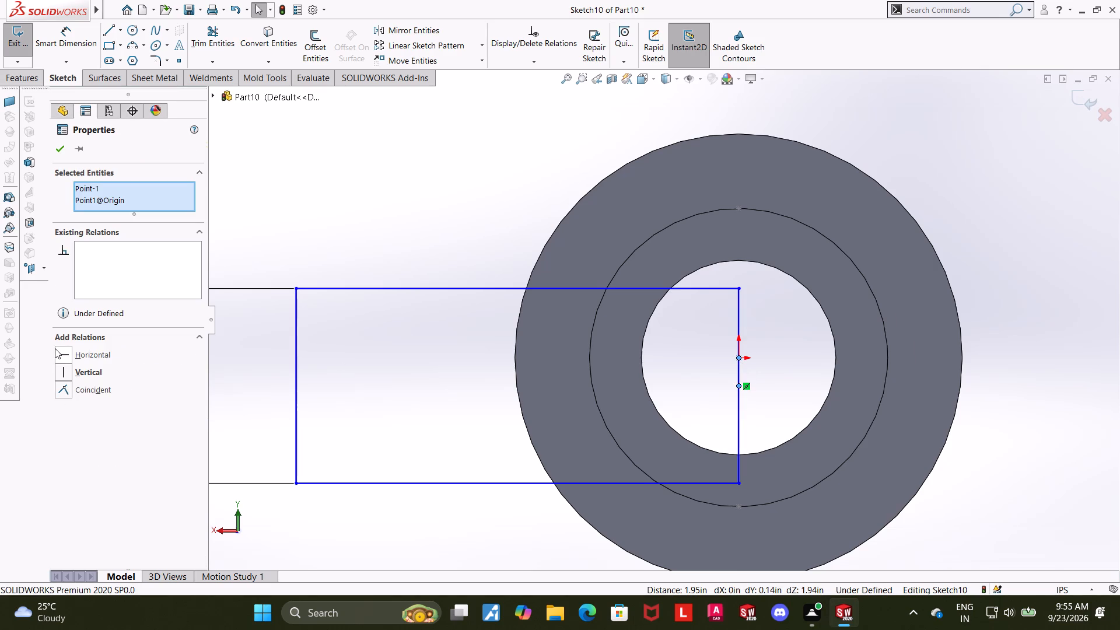
left_click(69, 391)
left_click(55, 155)
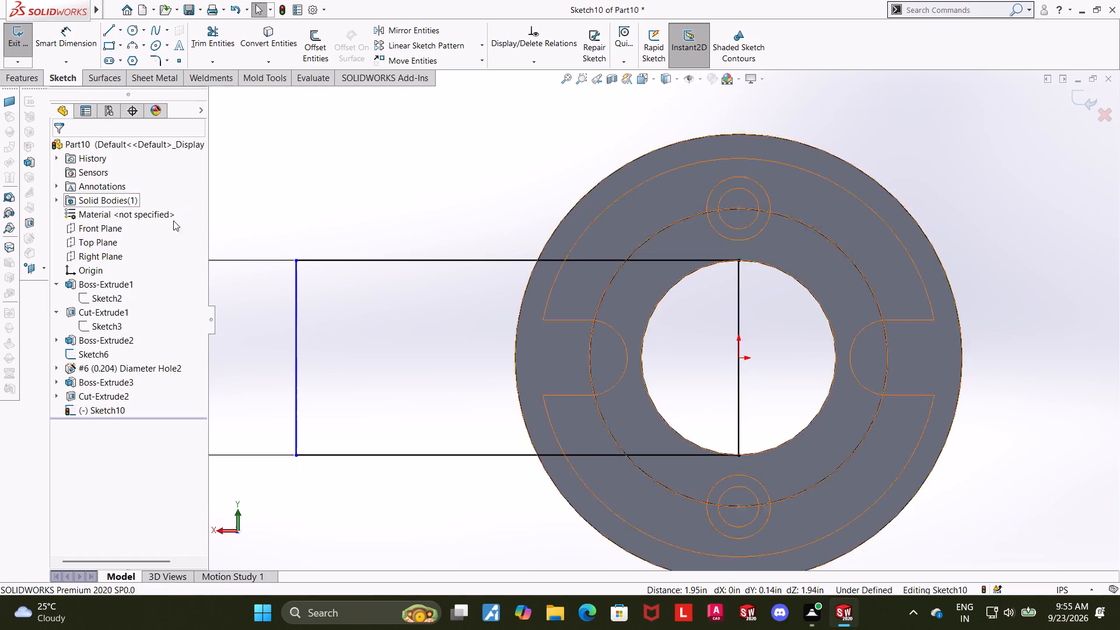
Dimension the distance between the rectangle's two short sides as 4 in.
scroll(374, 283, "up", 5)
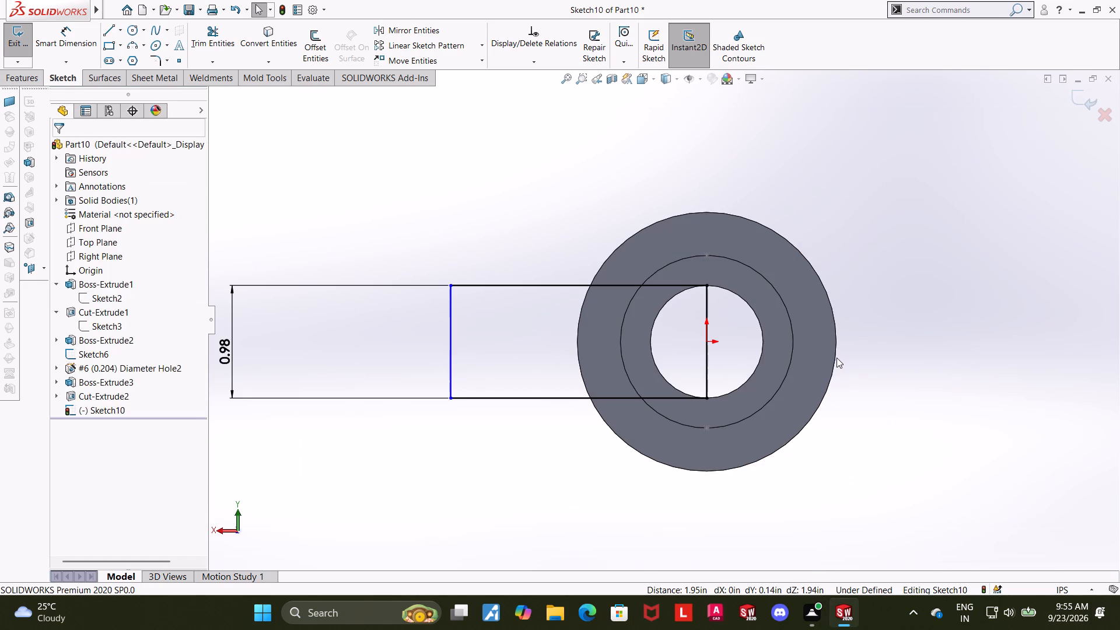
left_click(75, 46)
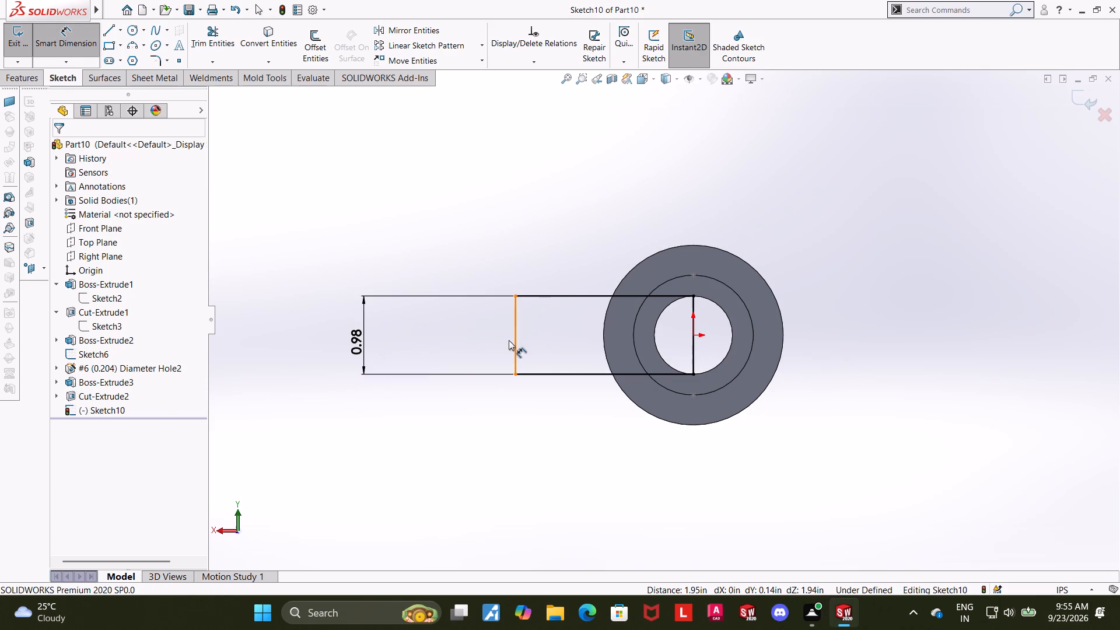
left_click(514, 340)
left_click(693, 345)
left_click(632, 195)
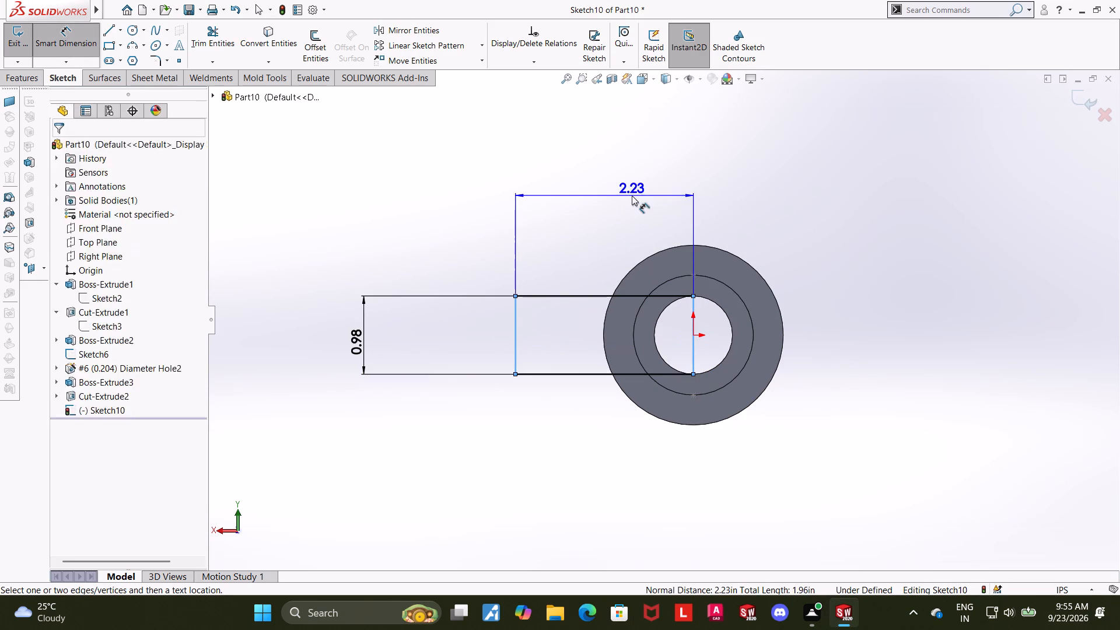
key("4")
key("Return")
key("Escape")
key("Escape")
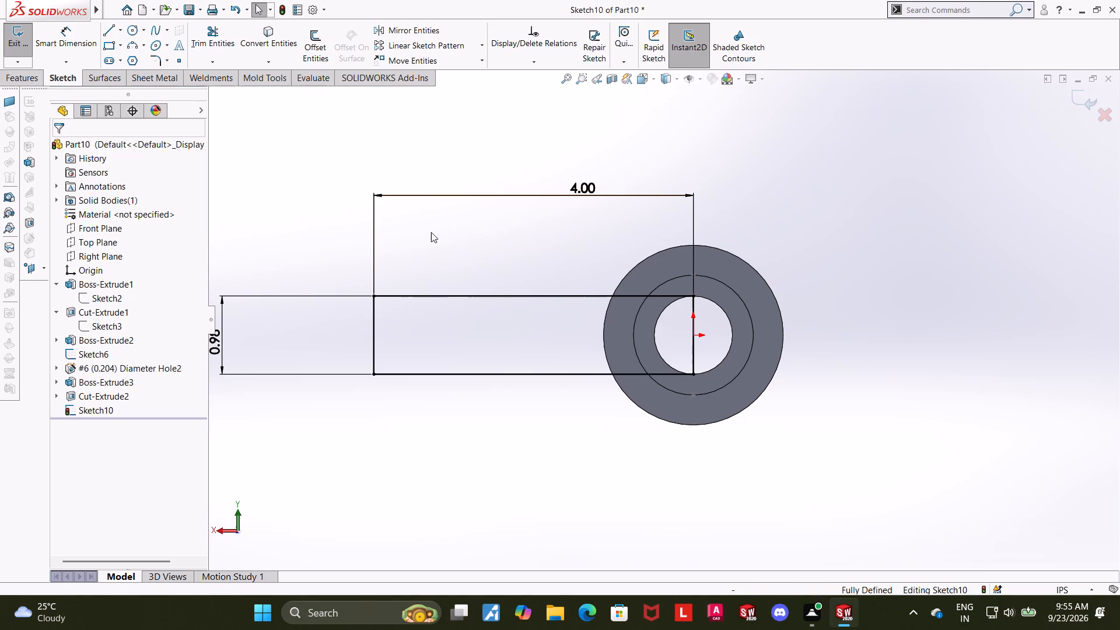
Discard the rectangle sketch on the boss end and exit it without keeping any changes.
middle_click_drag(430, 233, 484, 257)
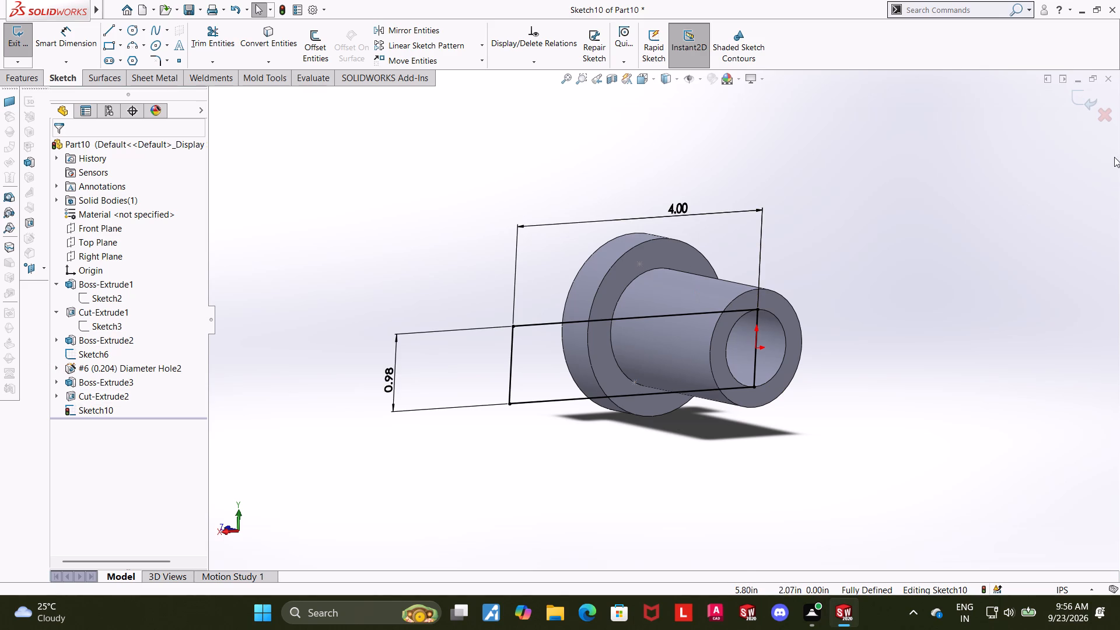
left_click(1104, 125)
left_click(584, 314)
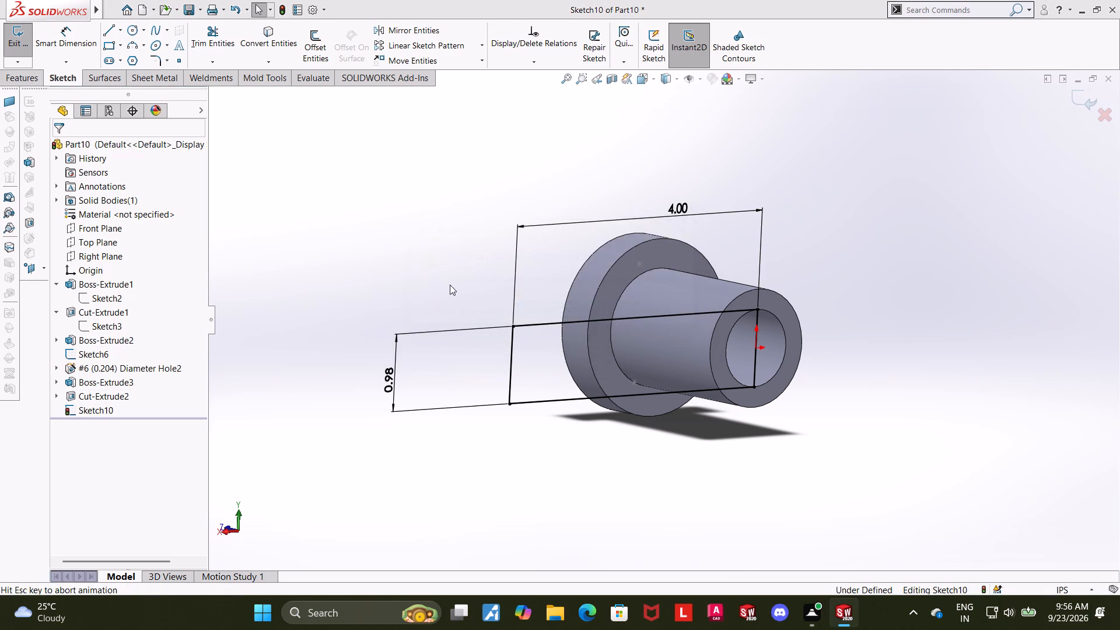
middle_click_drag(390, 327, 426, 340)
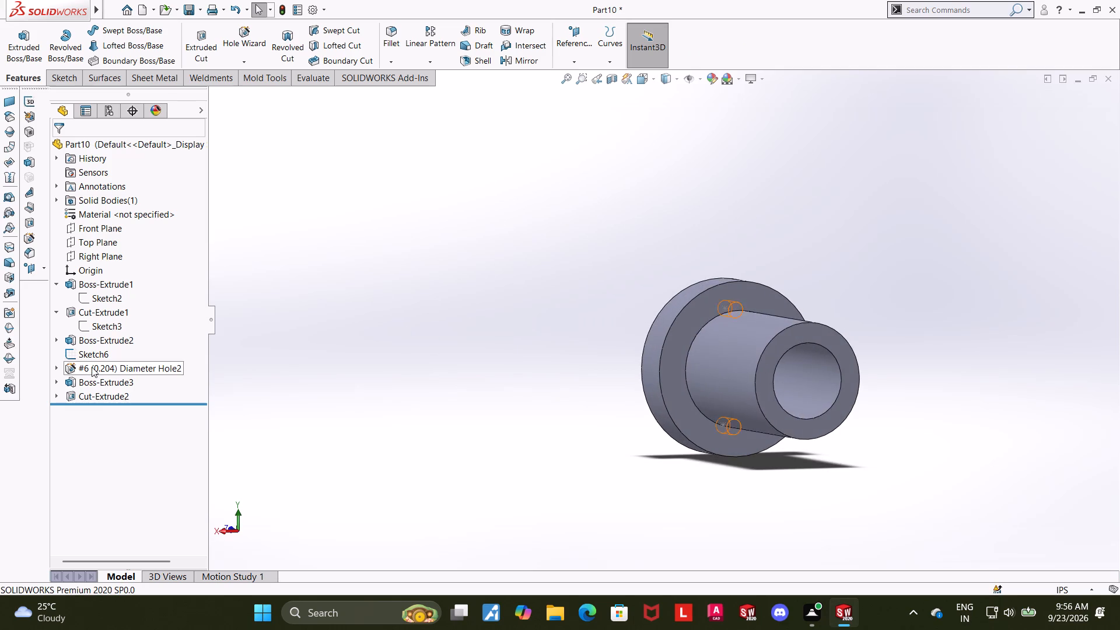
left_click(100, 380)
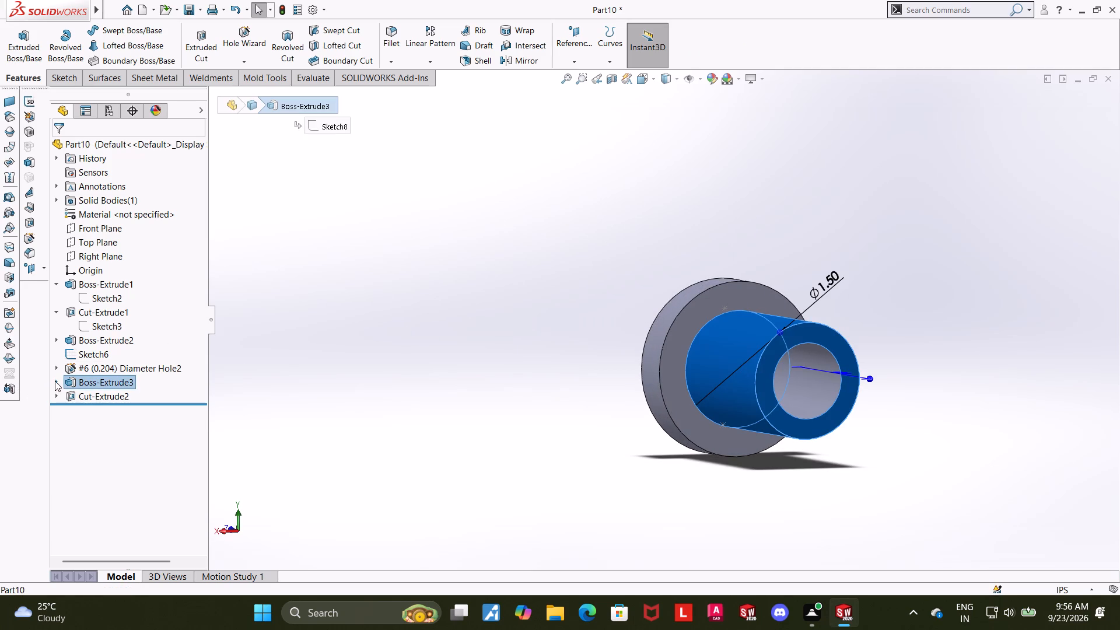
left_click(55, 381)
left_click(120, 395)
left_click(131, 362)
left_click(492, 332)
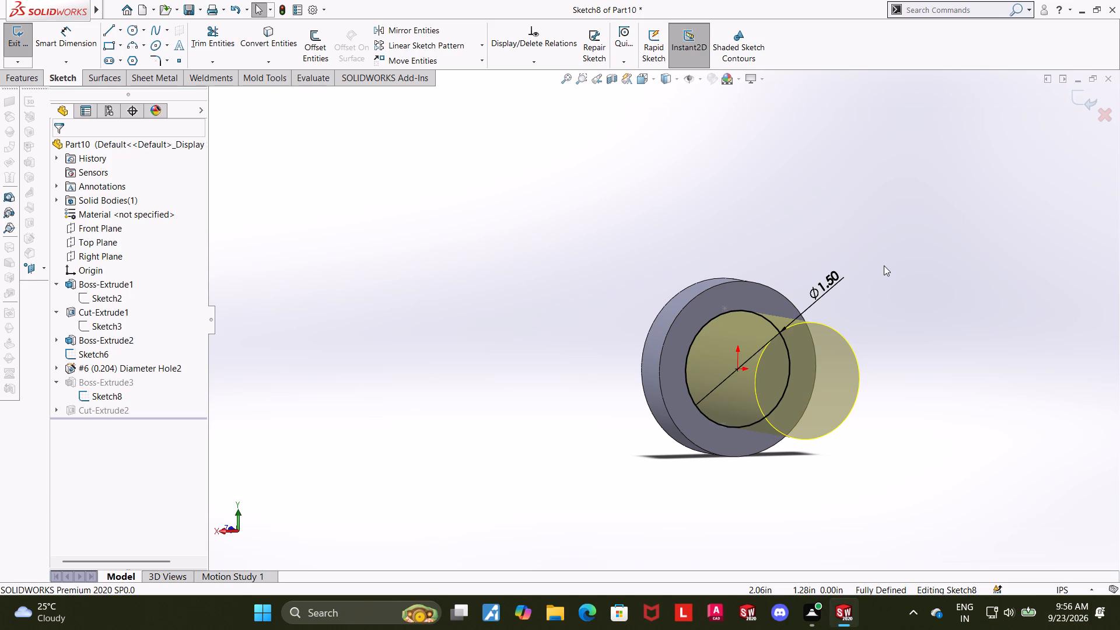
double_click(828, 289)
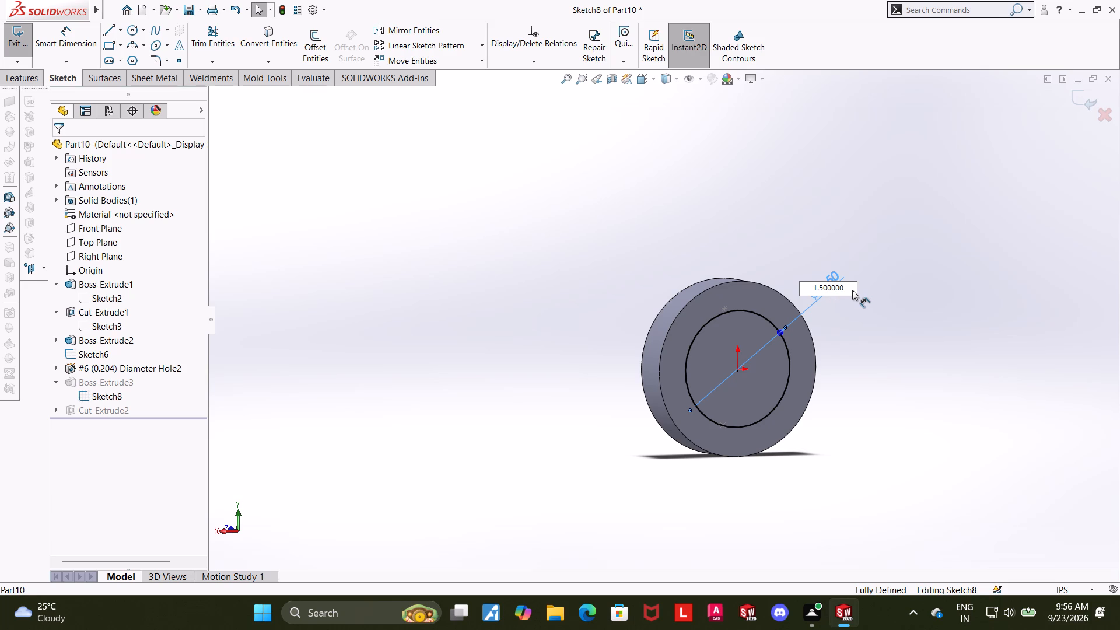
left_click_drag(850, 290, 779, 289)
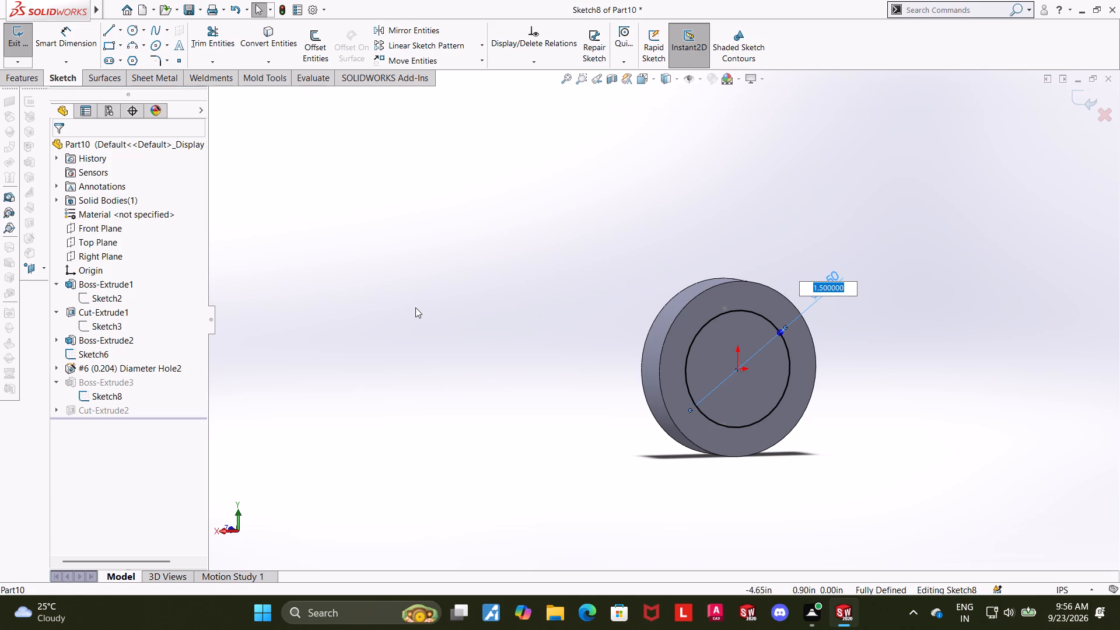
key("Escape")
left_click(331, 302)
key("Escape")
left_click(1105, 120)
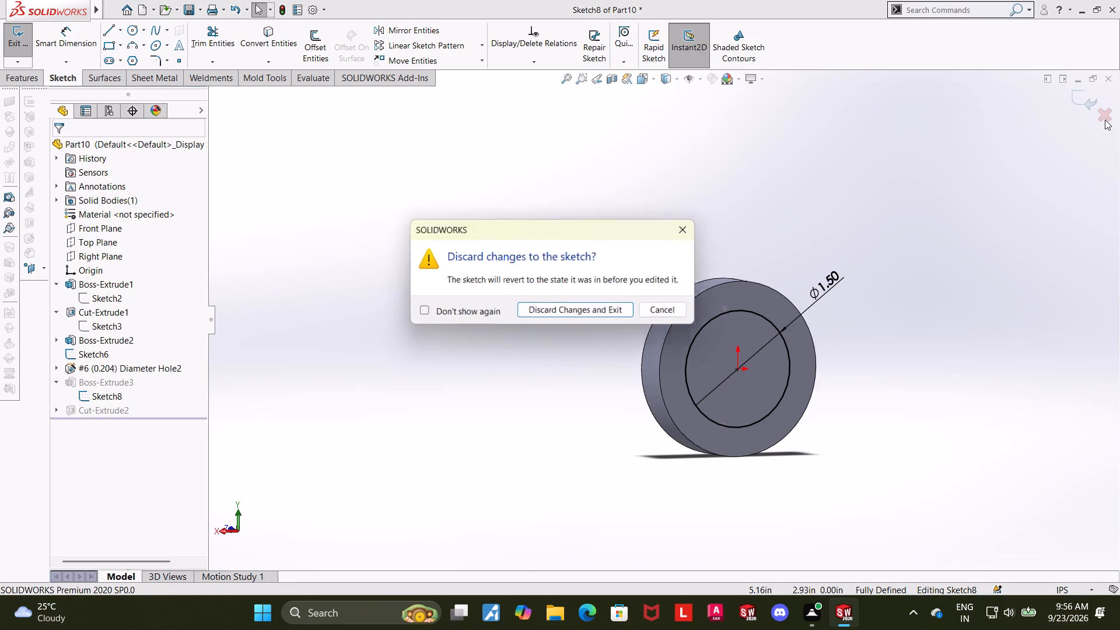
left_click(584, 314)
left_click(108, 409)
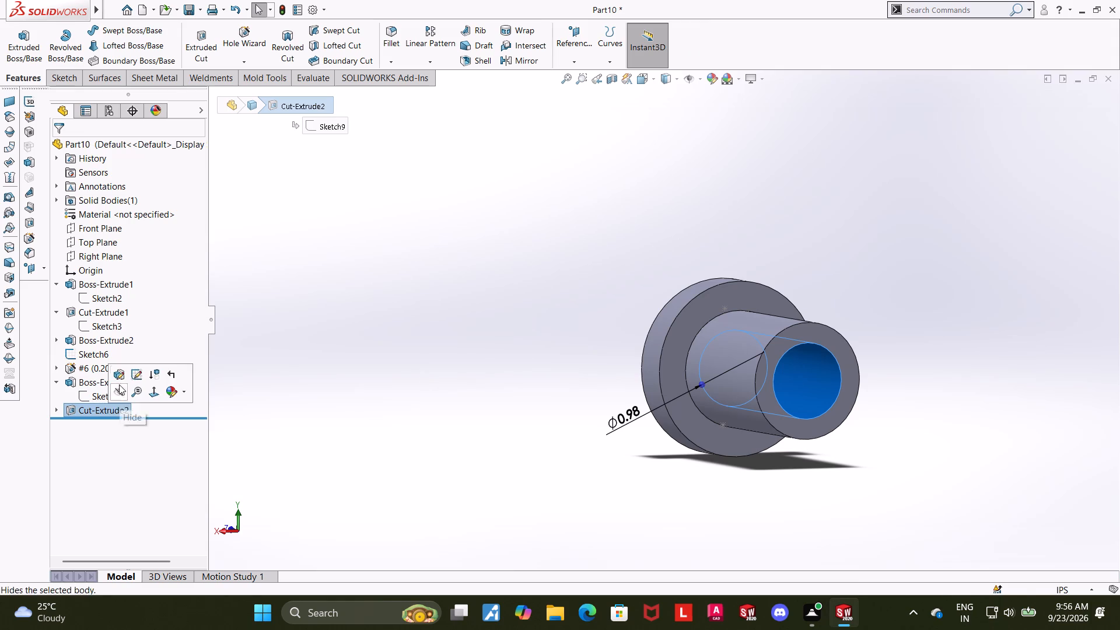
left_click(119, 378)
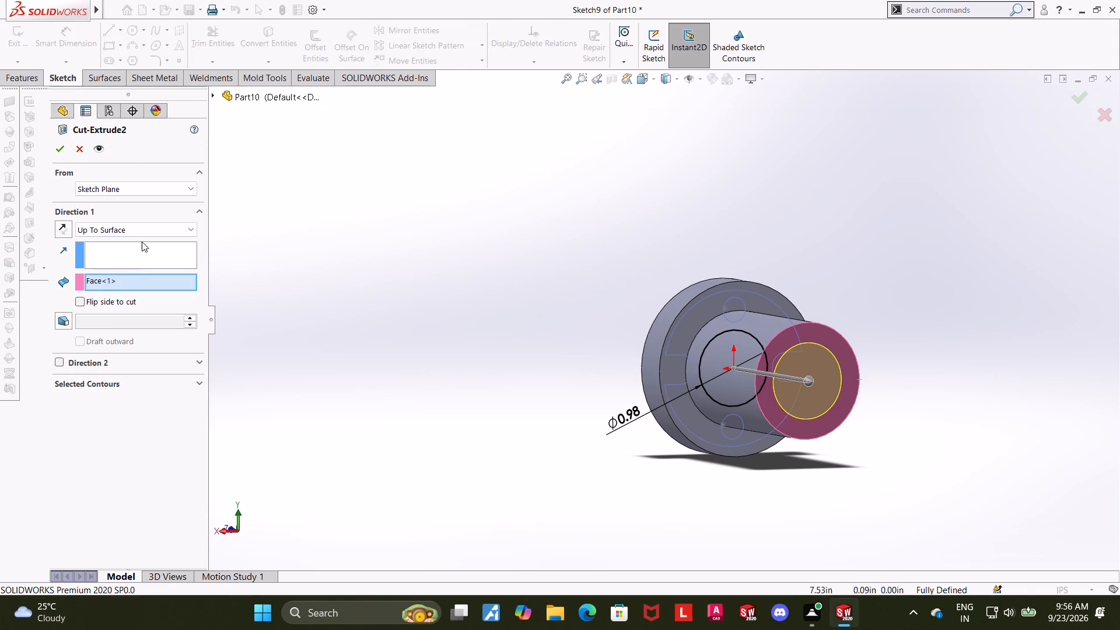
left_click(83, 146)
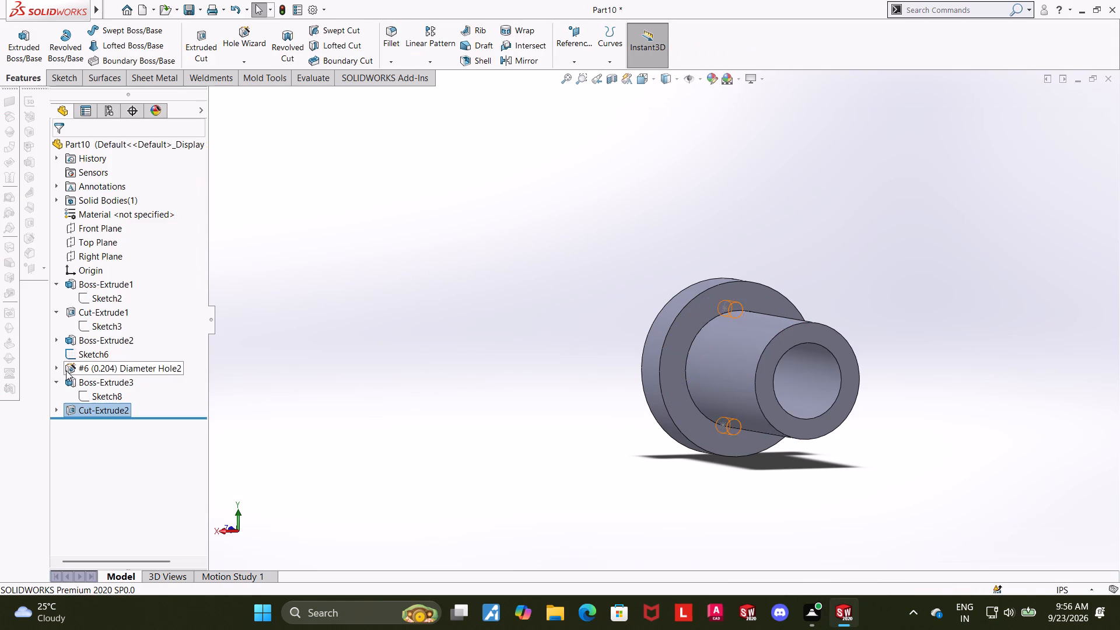
Reopen the sketch of the boss's bore cut and open its circle diameter for editing.
left_click(57, 412)
left_click(96, 426)
left_click(108, 390)
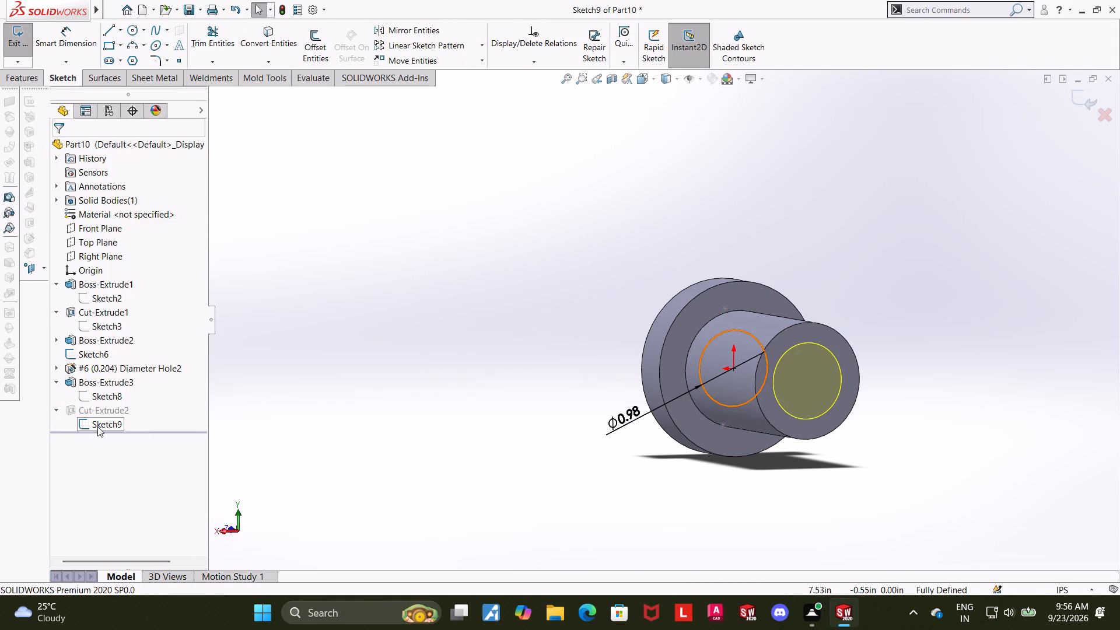
double_click(633, 421)
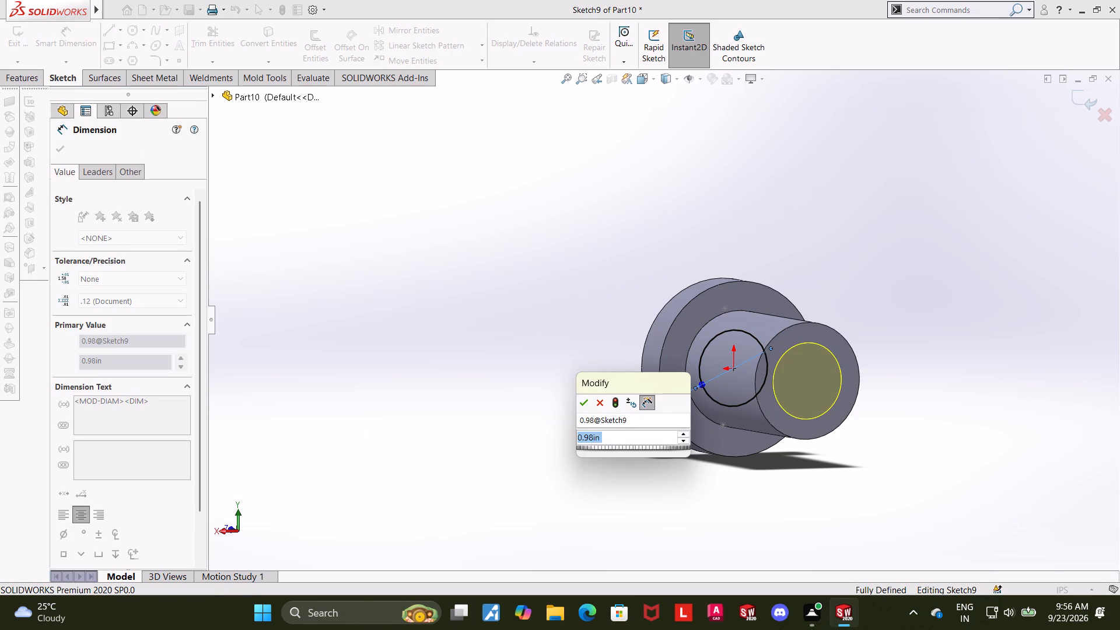
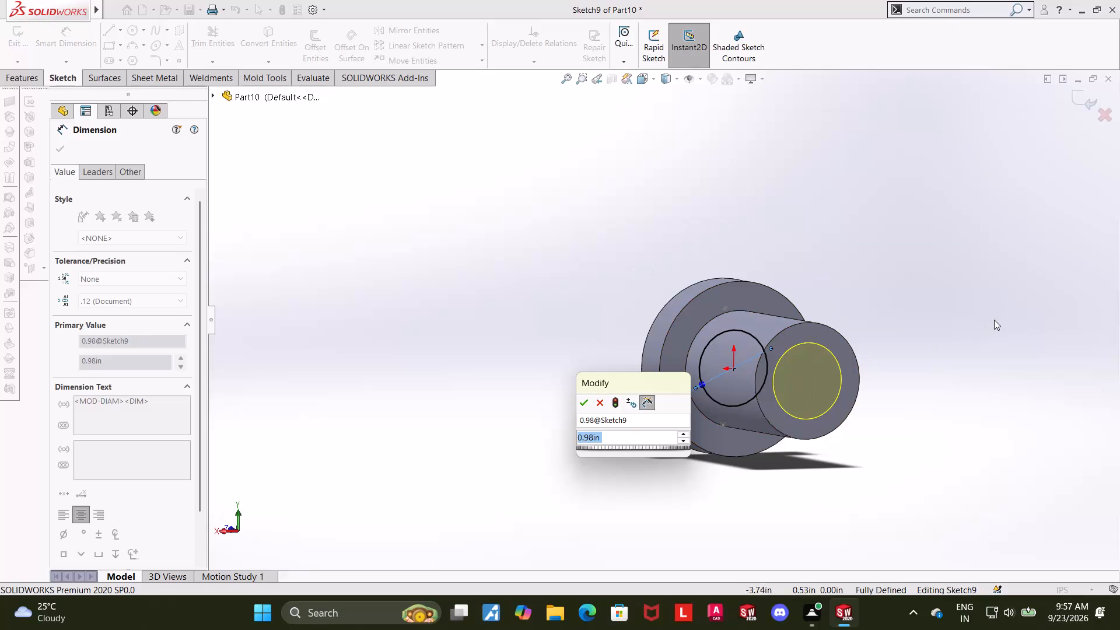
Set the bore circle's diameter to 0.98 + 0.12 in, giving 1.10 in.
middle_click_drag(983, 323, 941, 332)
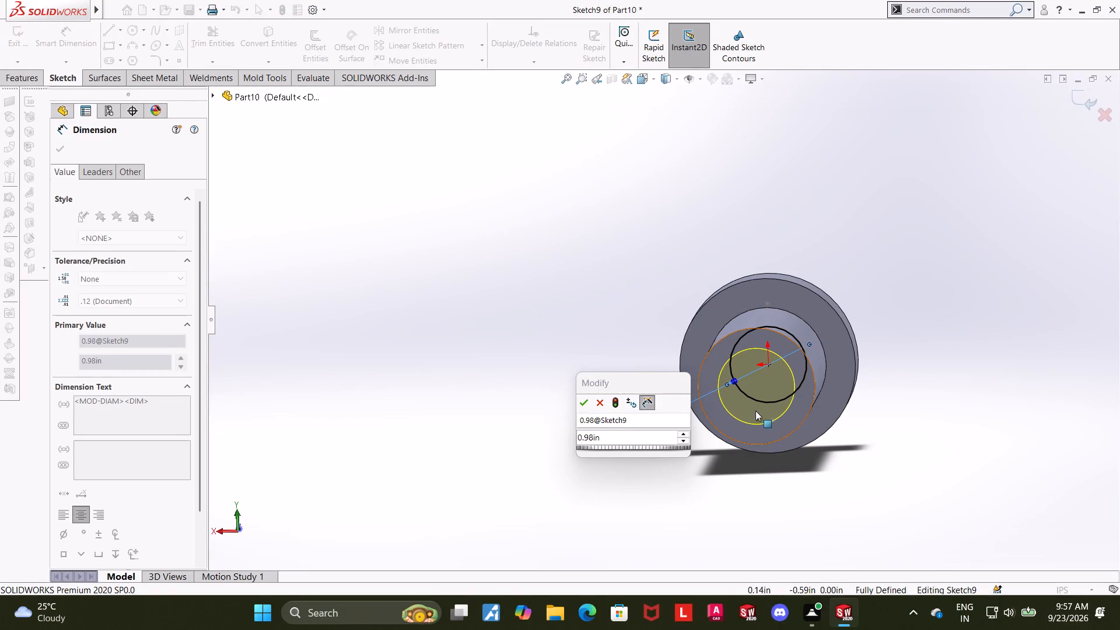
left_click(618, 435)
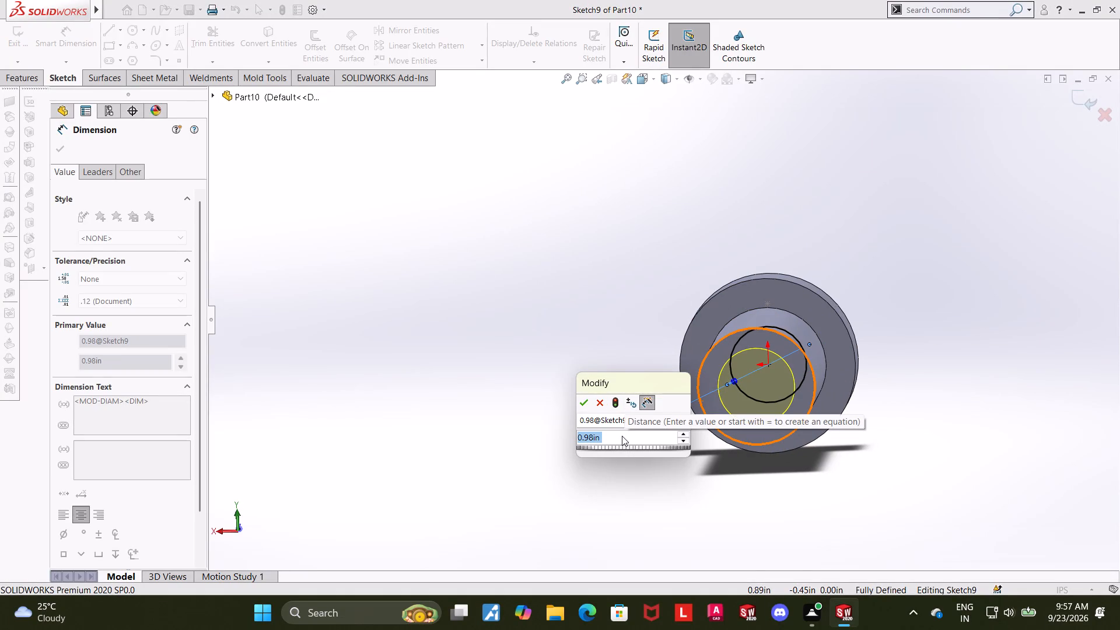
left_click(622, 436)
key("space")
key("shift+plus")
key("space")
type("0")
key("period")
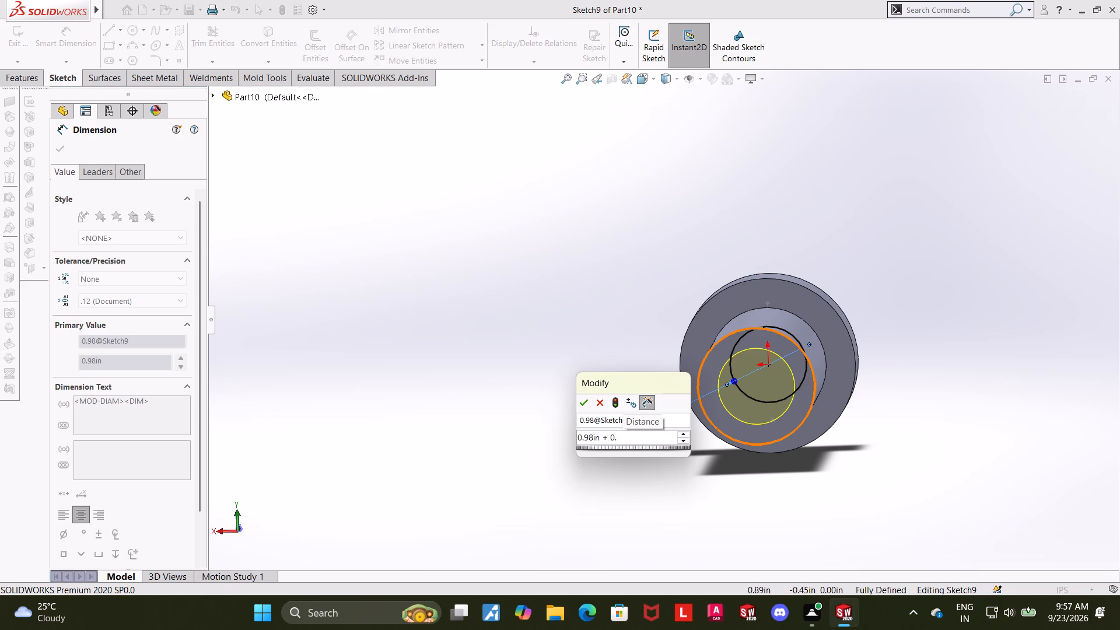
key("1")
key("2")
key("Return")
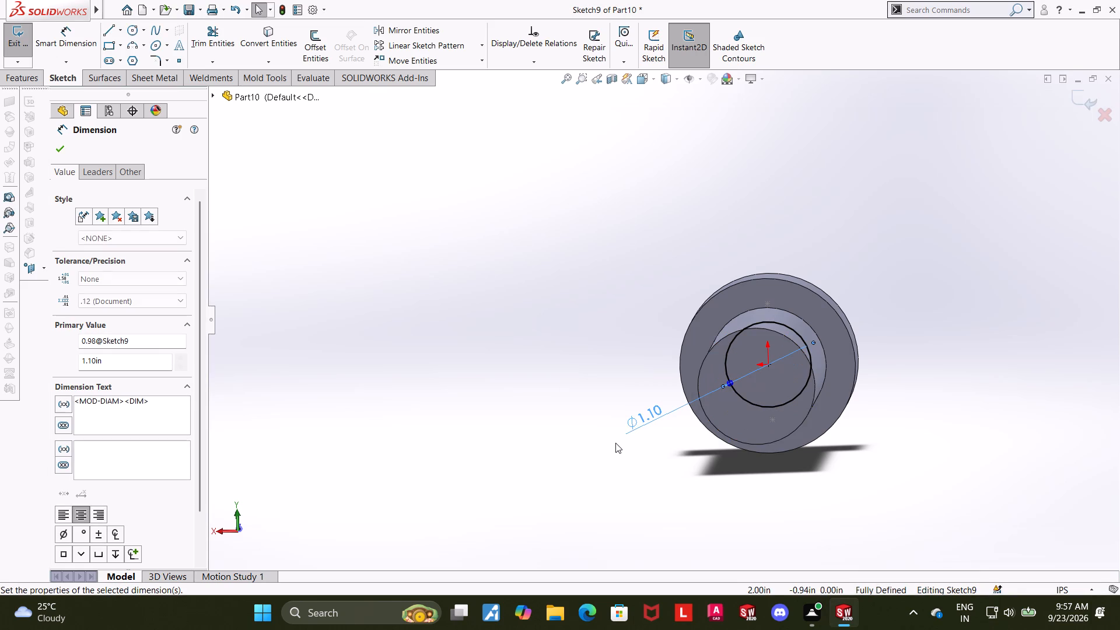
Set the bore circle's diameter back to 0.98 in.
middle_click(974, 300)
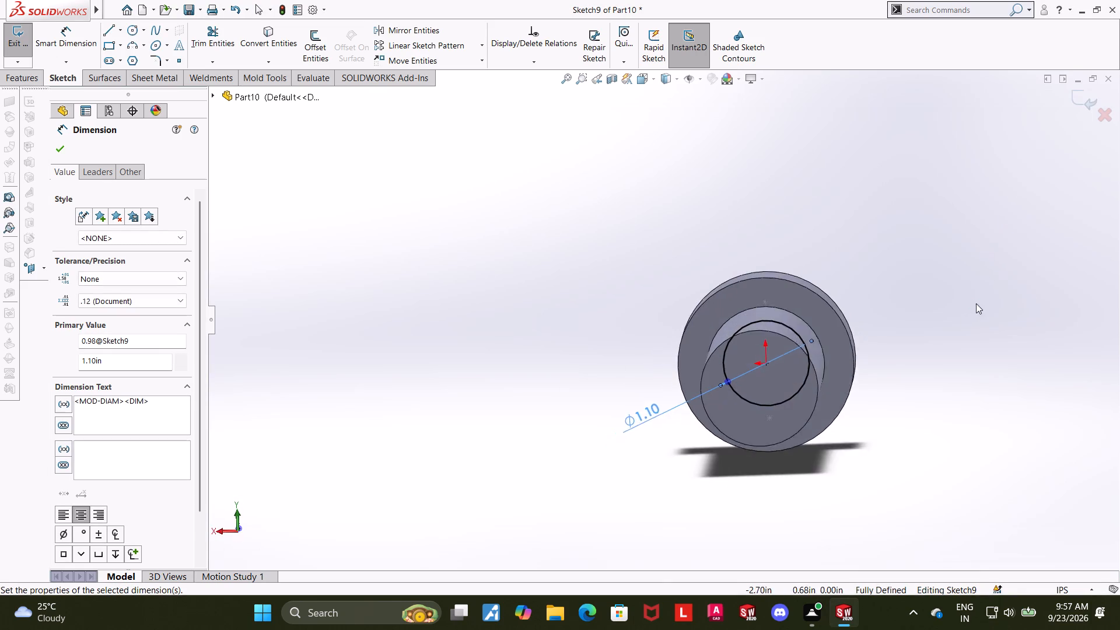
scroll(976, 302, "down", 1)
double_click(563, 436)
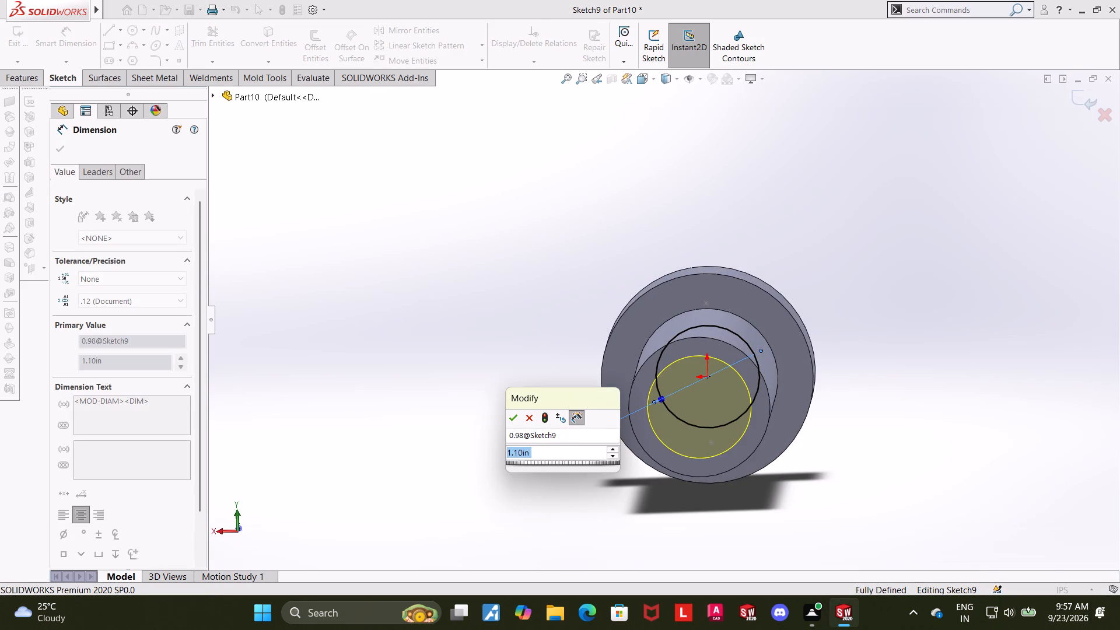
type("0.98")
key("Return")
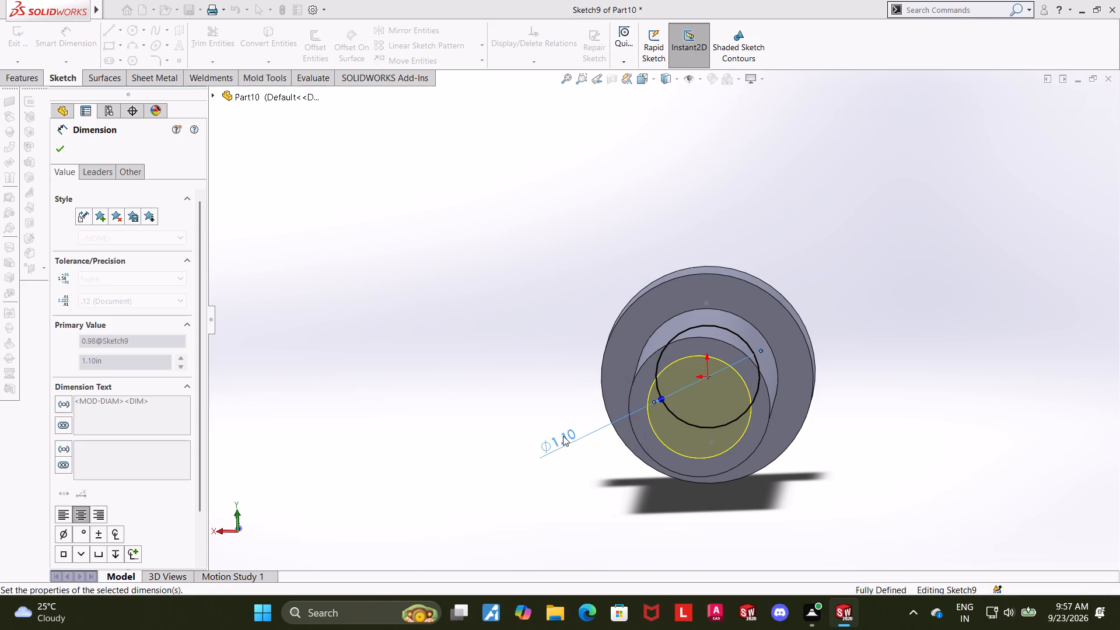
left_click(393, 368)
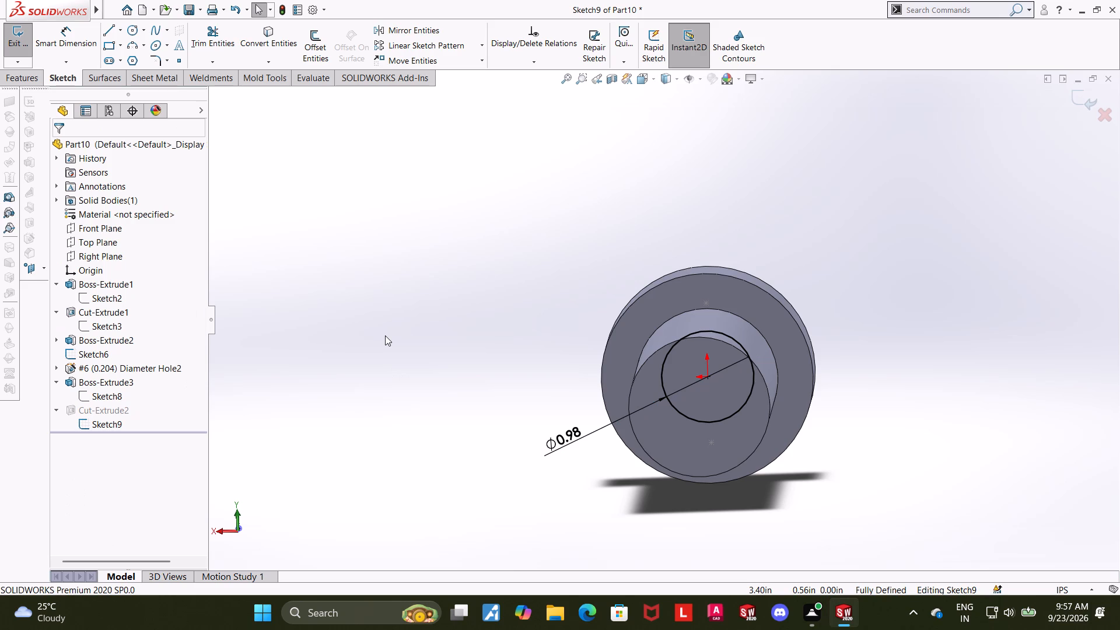
Set the bore circle's diameter to 0.98 - 0.12 in, giving 0.86 in, and exit the sketch.
double_click(588, 431)
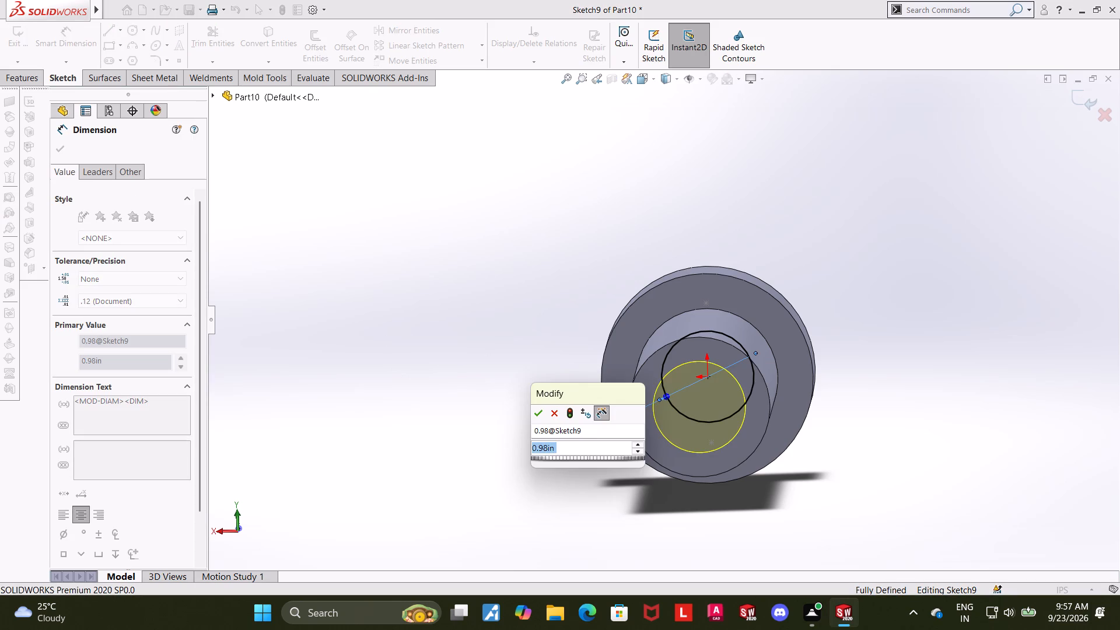
type("0.98-")
type("0.12")
key("Return")
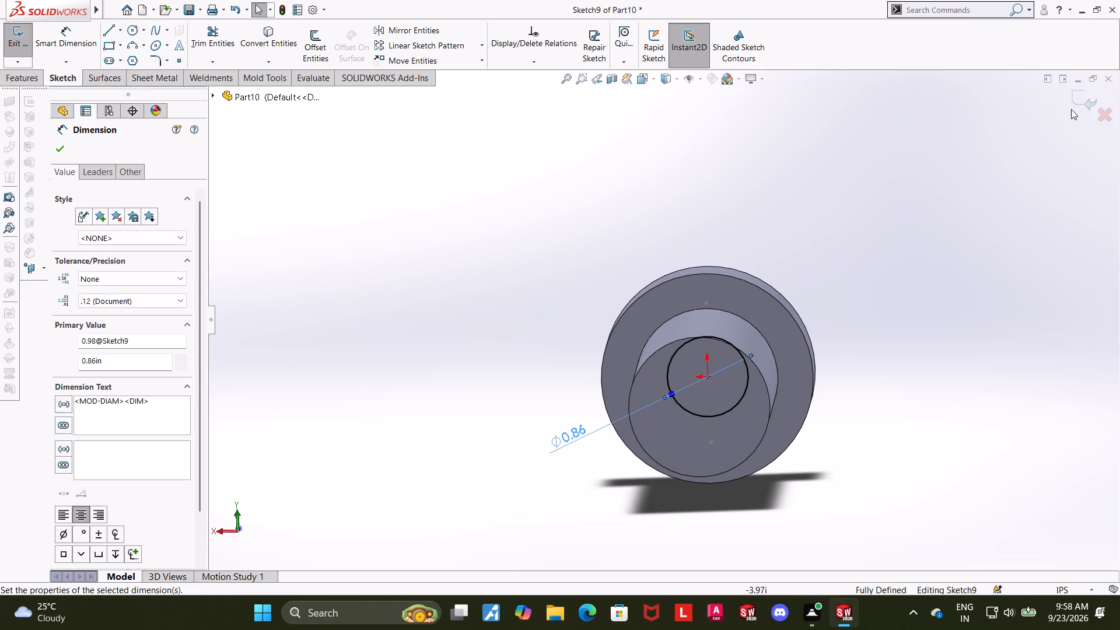
left_click(1074, 103)
Reopen the back boss's sketch, set its circle diameter to 0.98 in and exit the sketch.
scroll(903, 272, "up", 1)
middle_click_drag(911, 267, 916, 258)
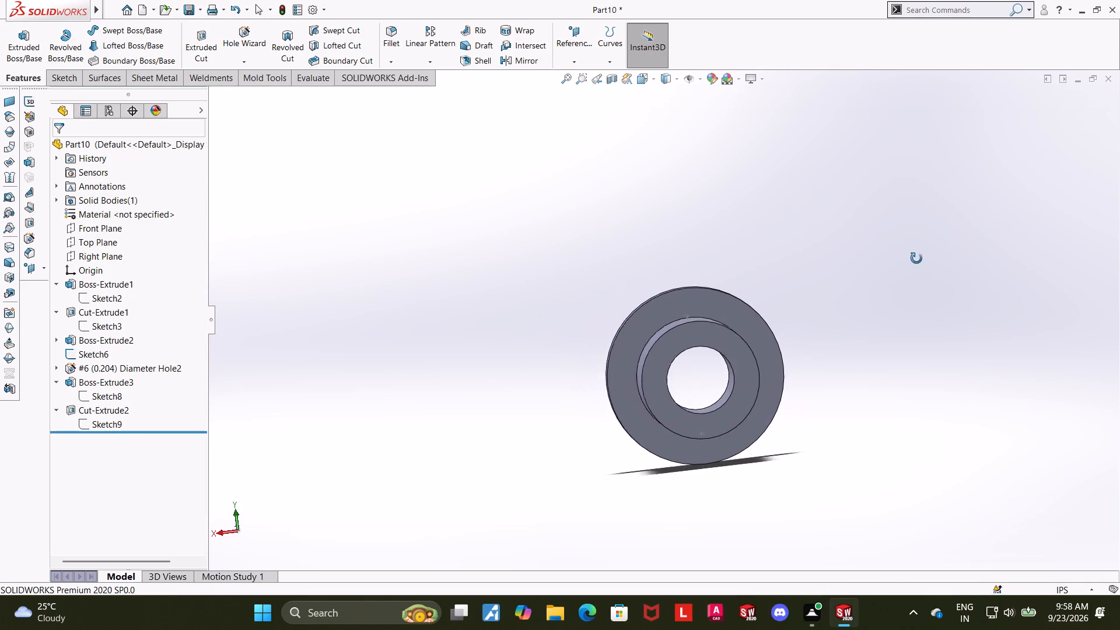
middle_click_drag(916, 258, 919, 257)
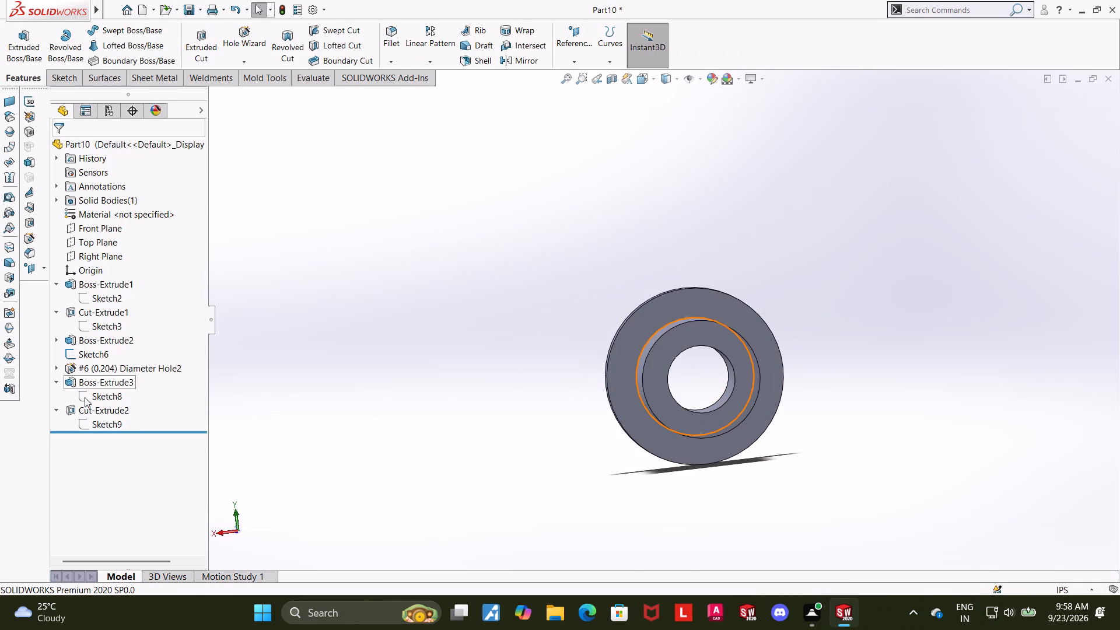
left_click(86, 398)
left_click(101, 365)
double_click(776, 287)
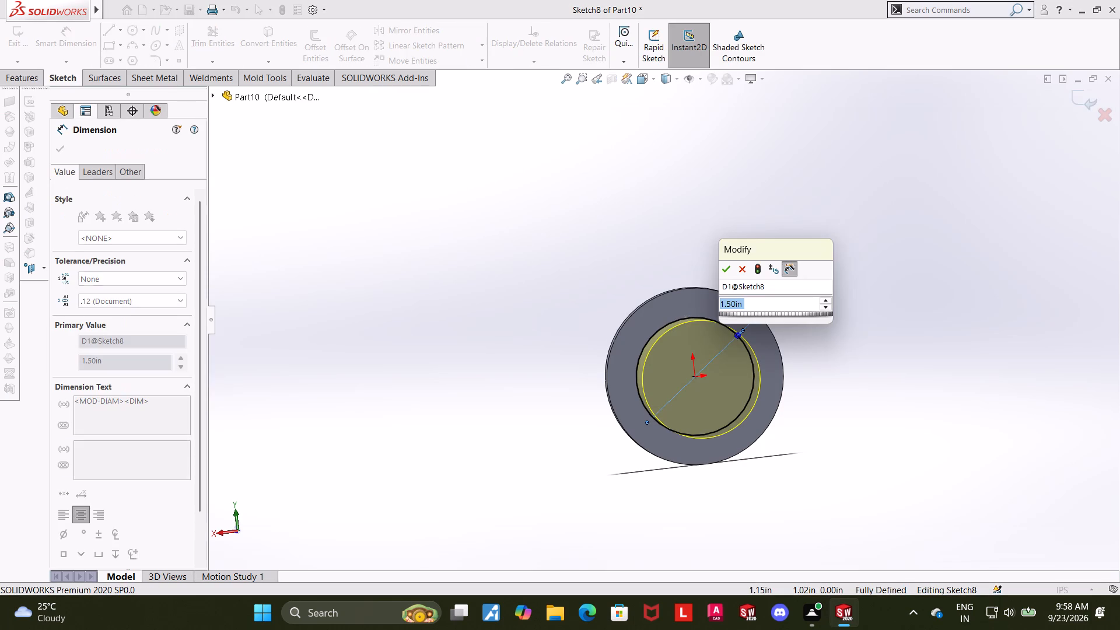
type("0.98")
key("Return")
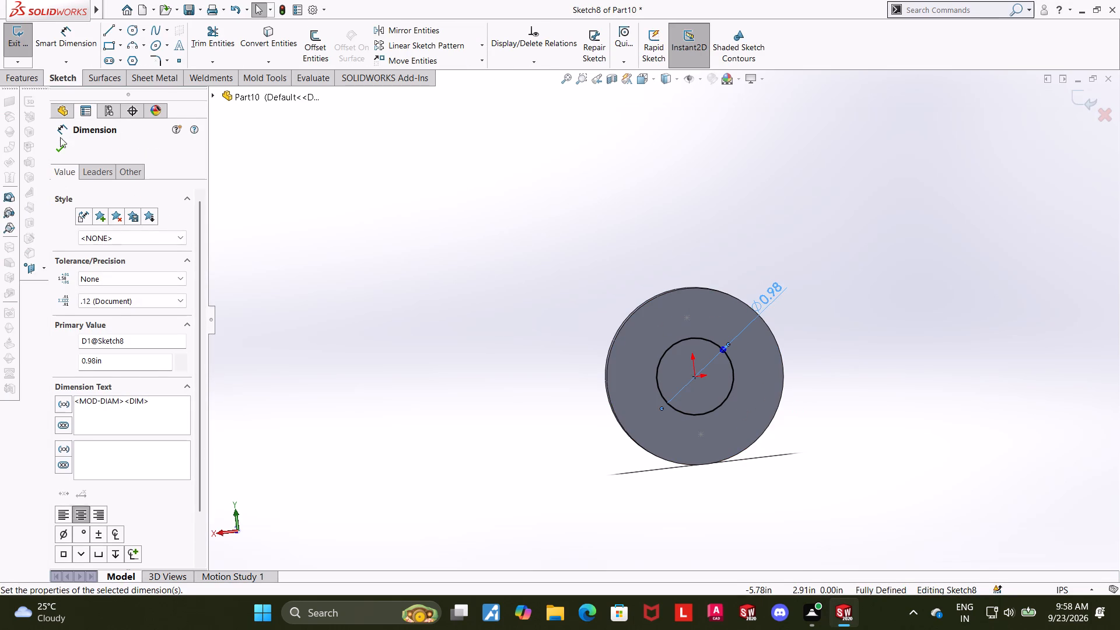
left_click(60, 142)
left_click(432, 283)
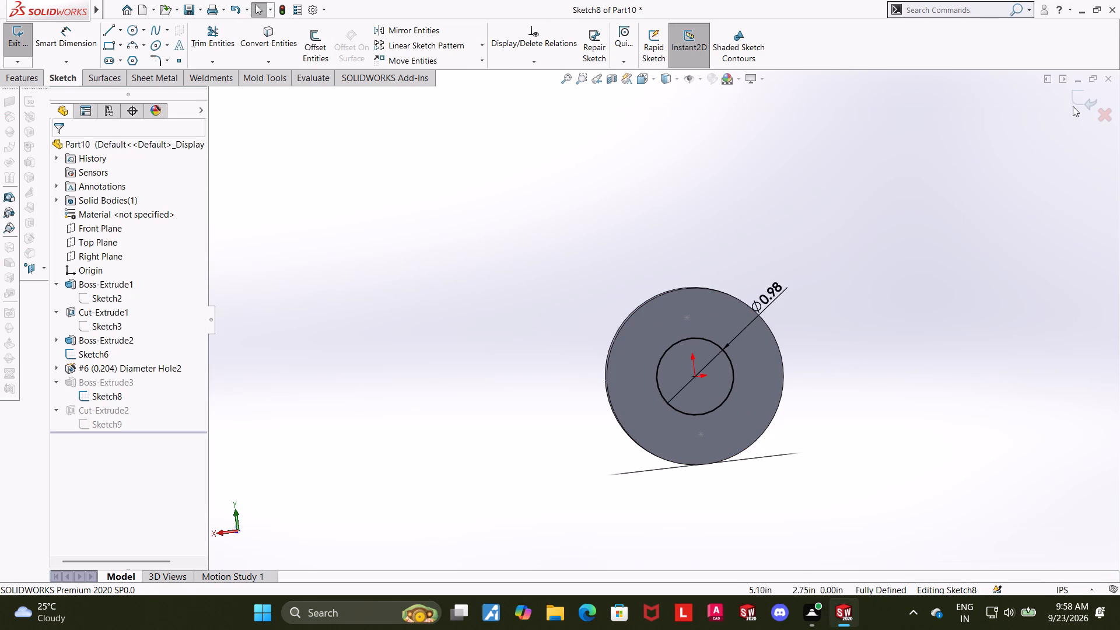
left_click(1081, 93)
Examine the resized boss, its bore and the disc's pocket side from several angles.
middle_click_drag(852, 190, 854, 200)
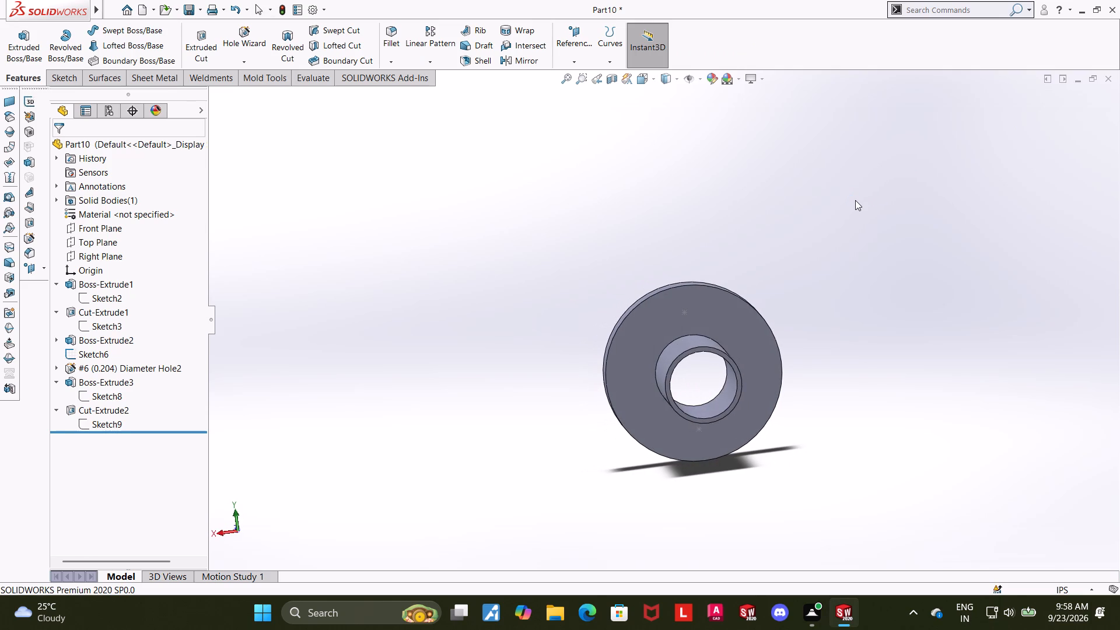
middle_click_drag(892, 261, 960, 236)
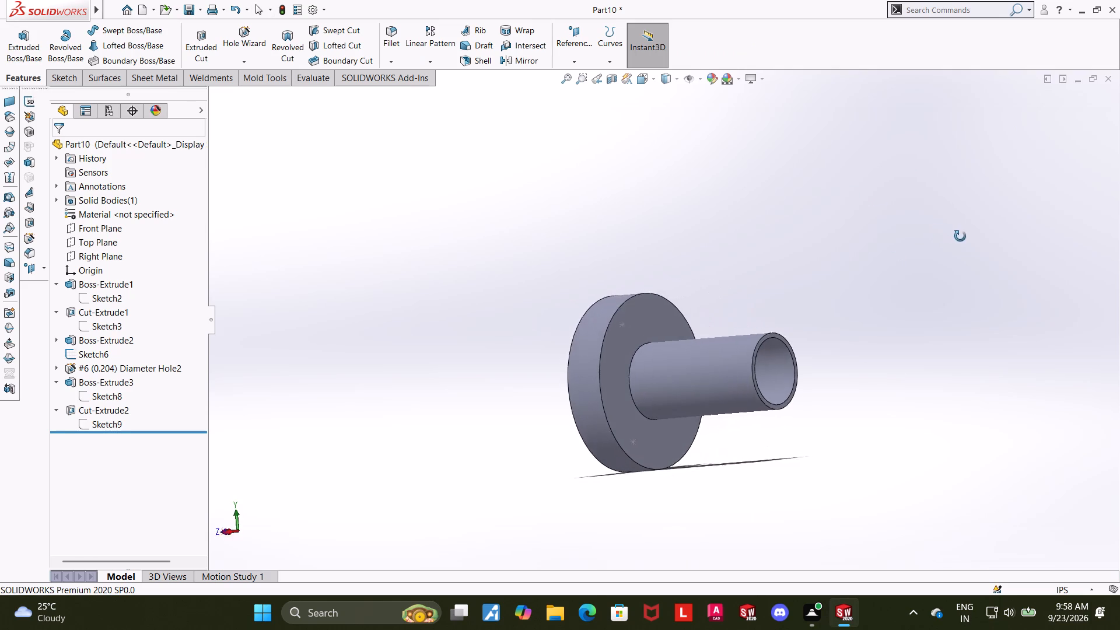
middle_click_drag(960, 236, 909, 264)
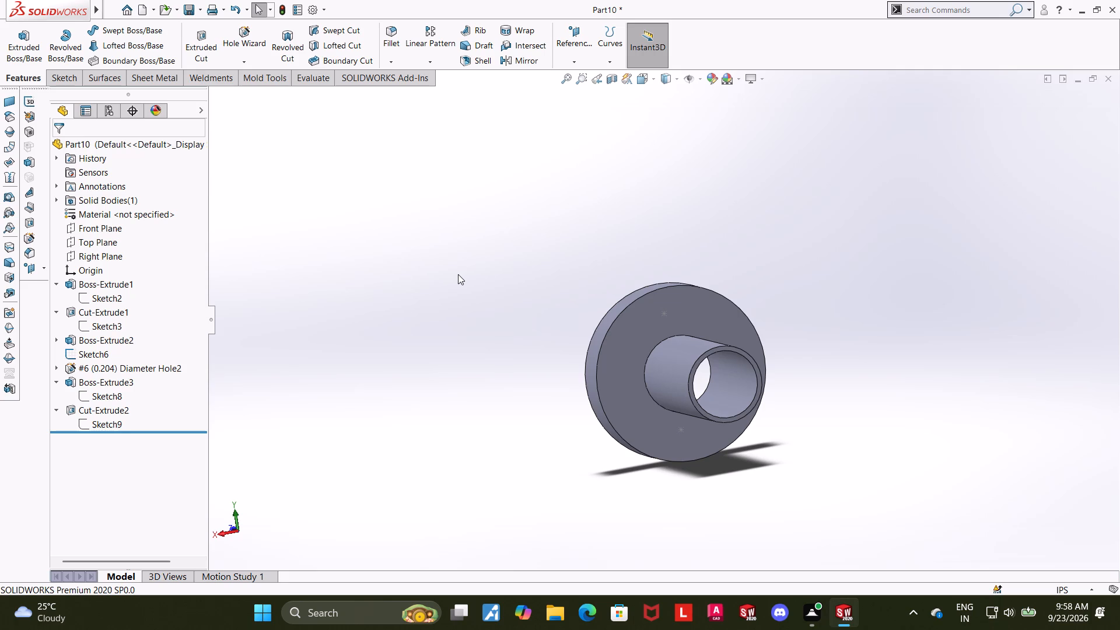
middle_click_drag(549, 251, 678, 251)
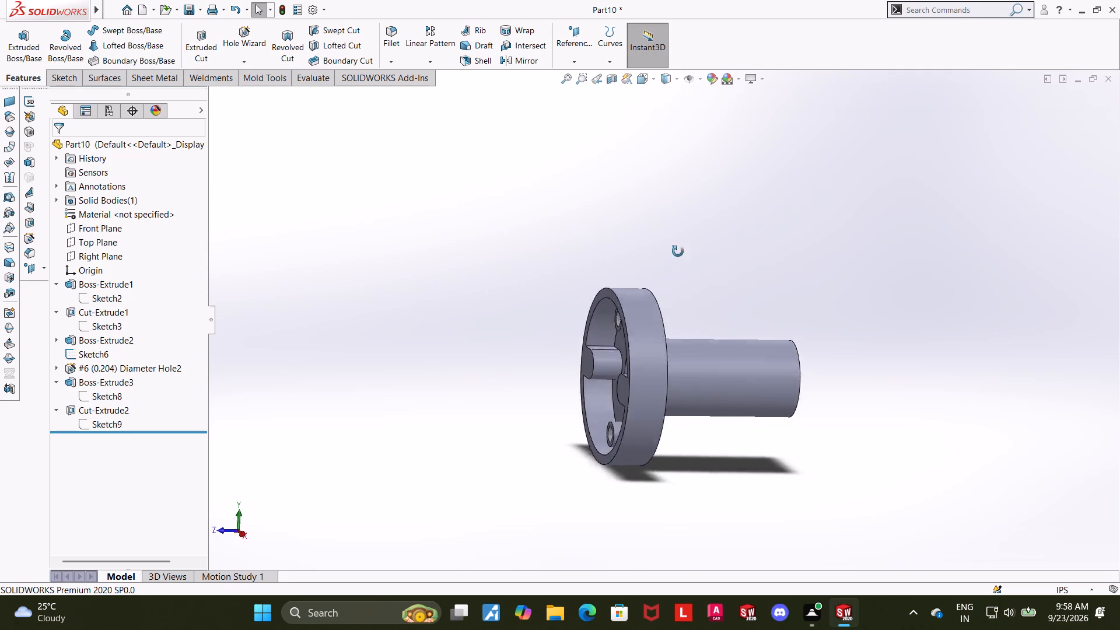
middle_click_drag(678, 251, 689, 337)
scroll(657, 327, "up", 5)
scroll(804, 277, "up", 1)
middle_click_drag(782, 293, 660, 343)
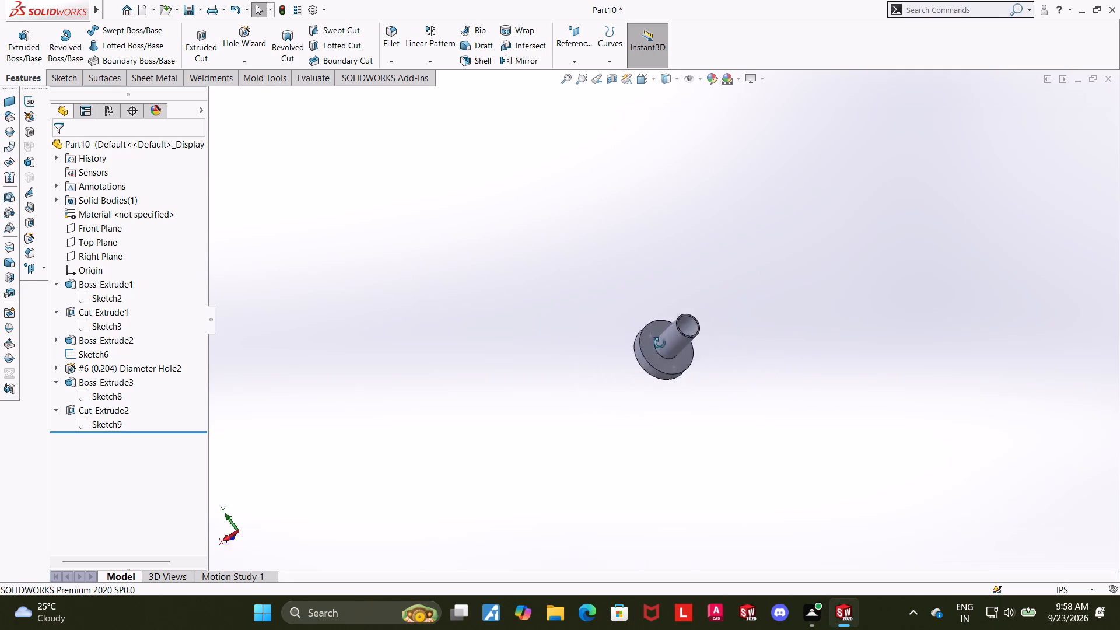
middle_click_drag(660, 343, 645, 413)
scroll(716, 323, "down", 4)
middle_click_drag(689, 339, 684, 381)
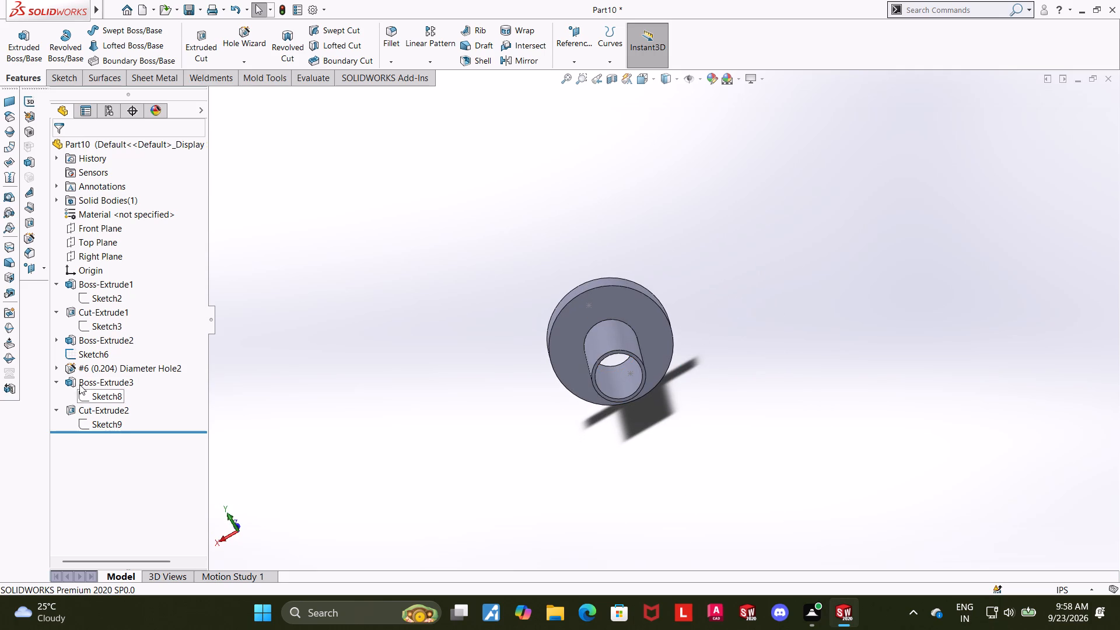
Review the back boss's extrusion settings and close them without making changes.
left_click(79, 383)
left_click(86, 352)
middle_click_drag(332, 346, 398, 330)
scroll(393, 330, "up", 1)
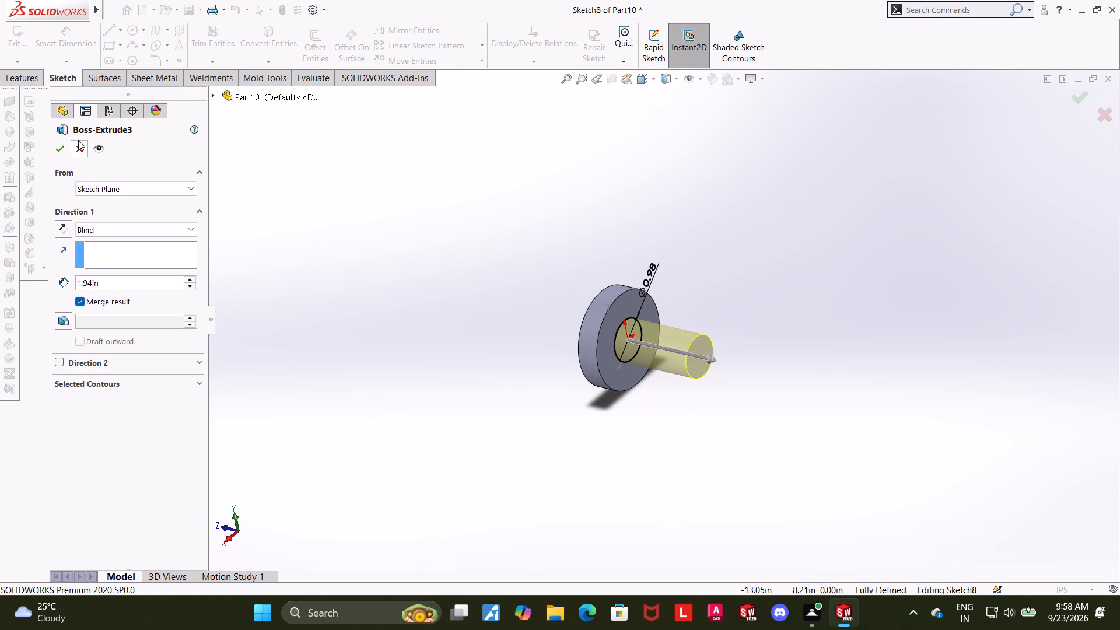
left_click(78, 140)
left_click(471, 274)
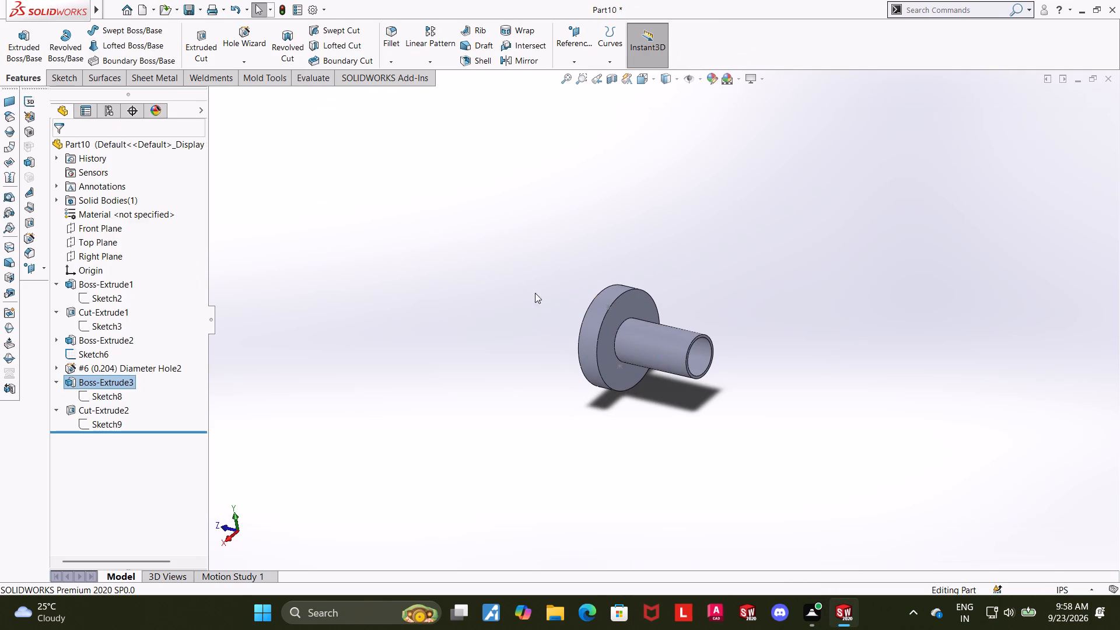
Start a new sketch on the back boss's ring-shaped end face and view it face-on.
middle_click_drag(710, 331, 671, 331)
scroll(671, 343, "down", 5)
left_click(653, 311)
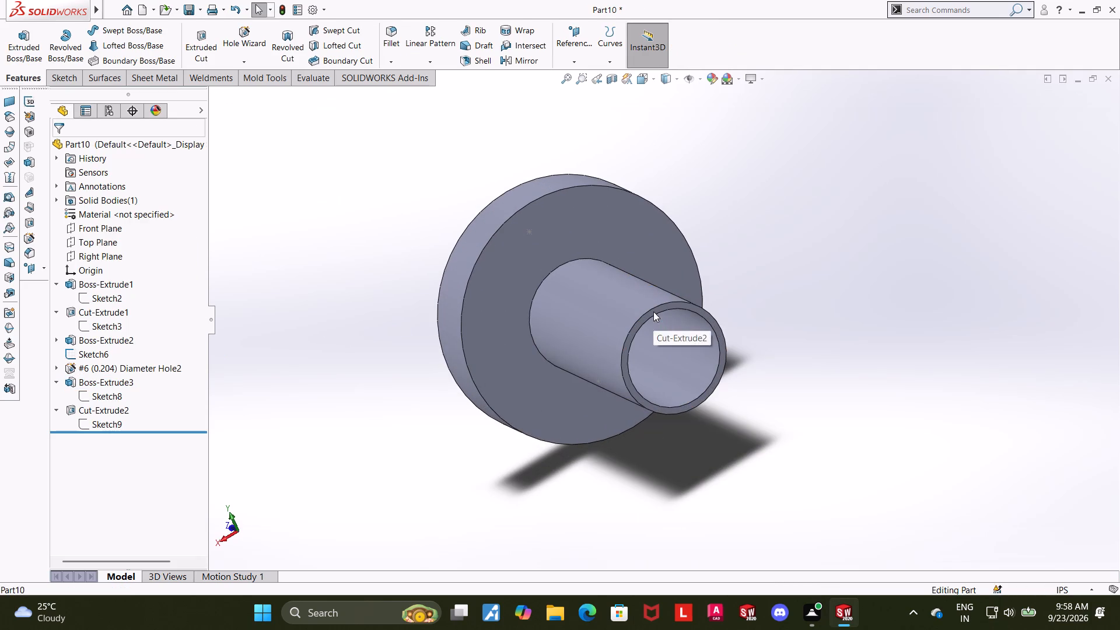
left_click(707, 276)
left_click(108, 436)
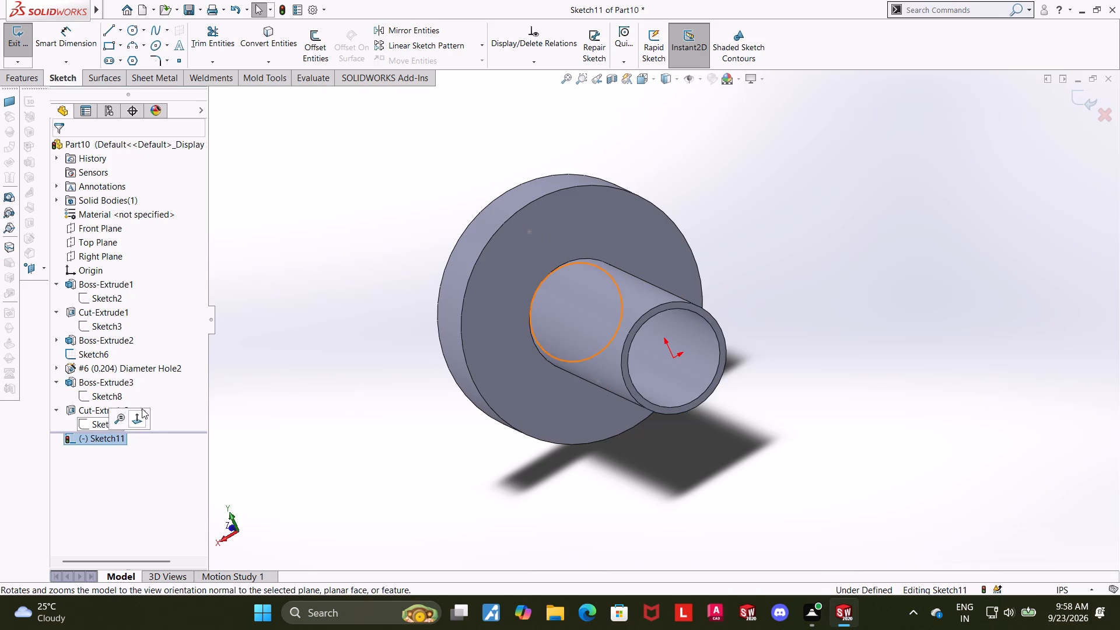
left_click(141, 416)
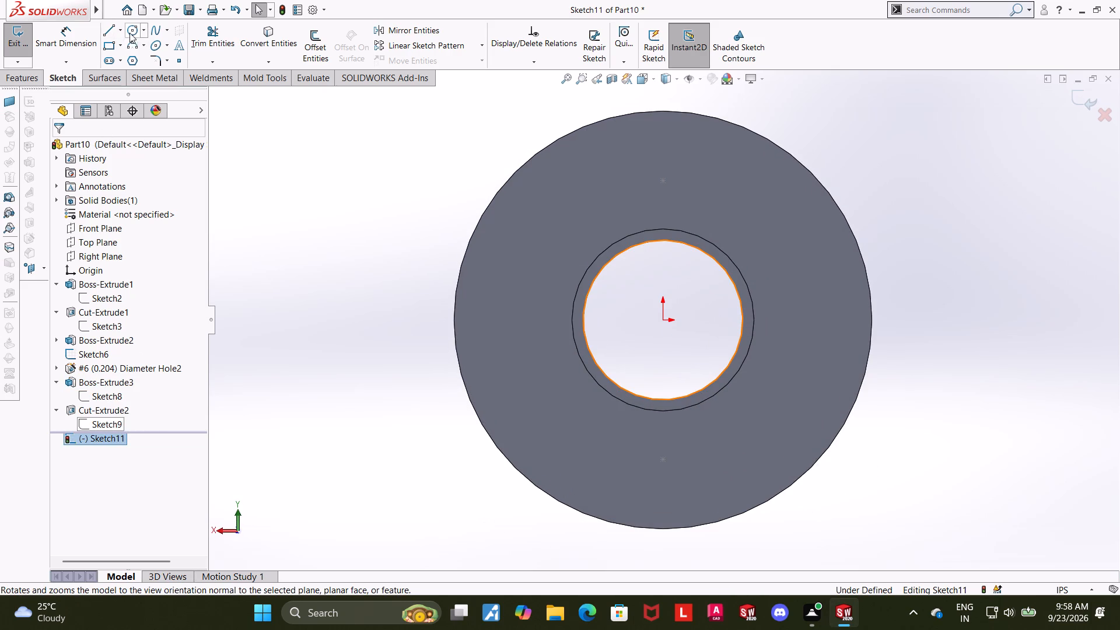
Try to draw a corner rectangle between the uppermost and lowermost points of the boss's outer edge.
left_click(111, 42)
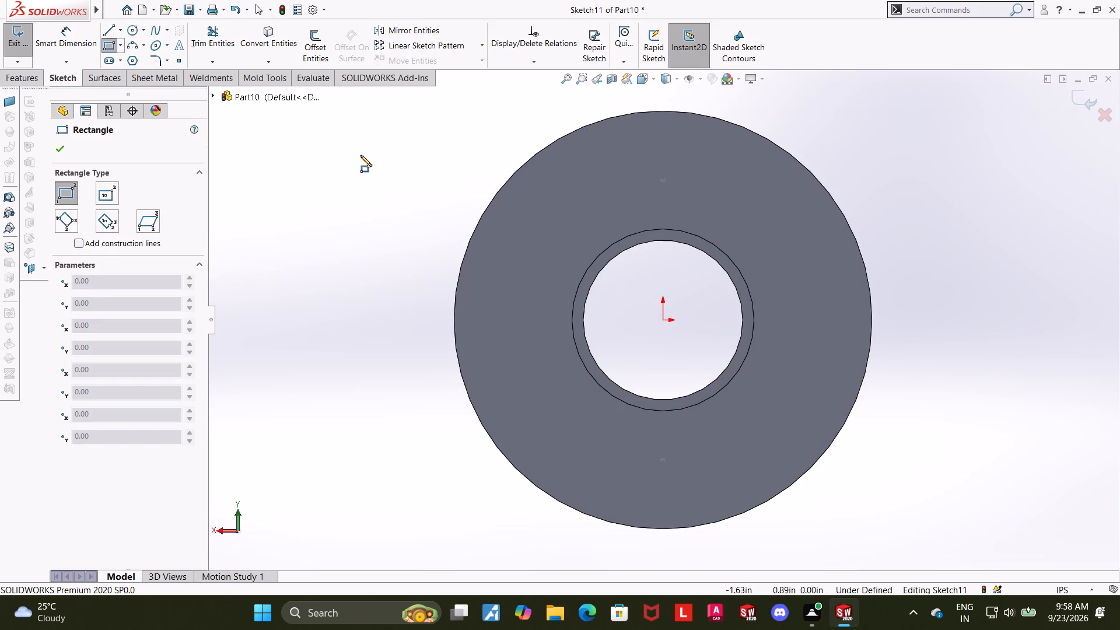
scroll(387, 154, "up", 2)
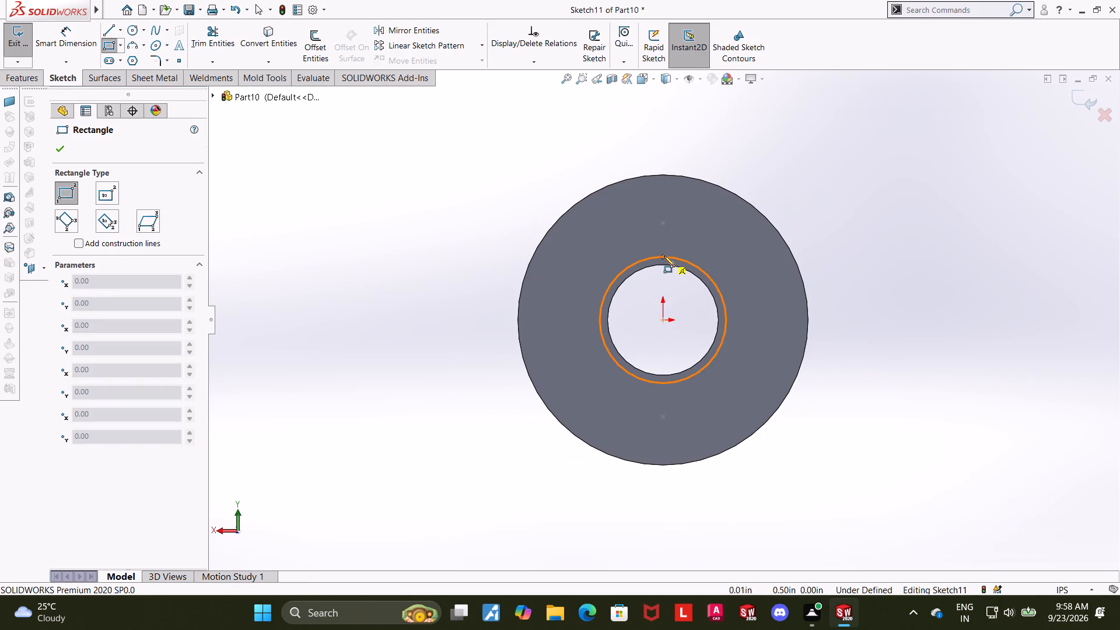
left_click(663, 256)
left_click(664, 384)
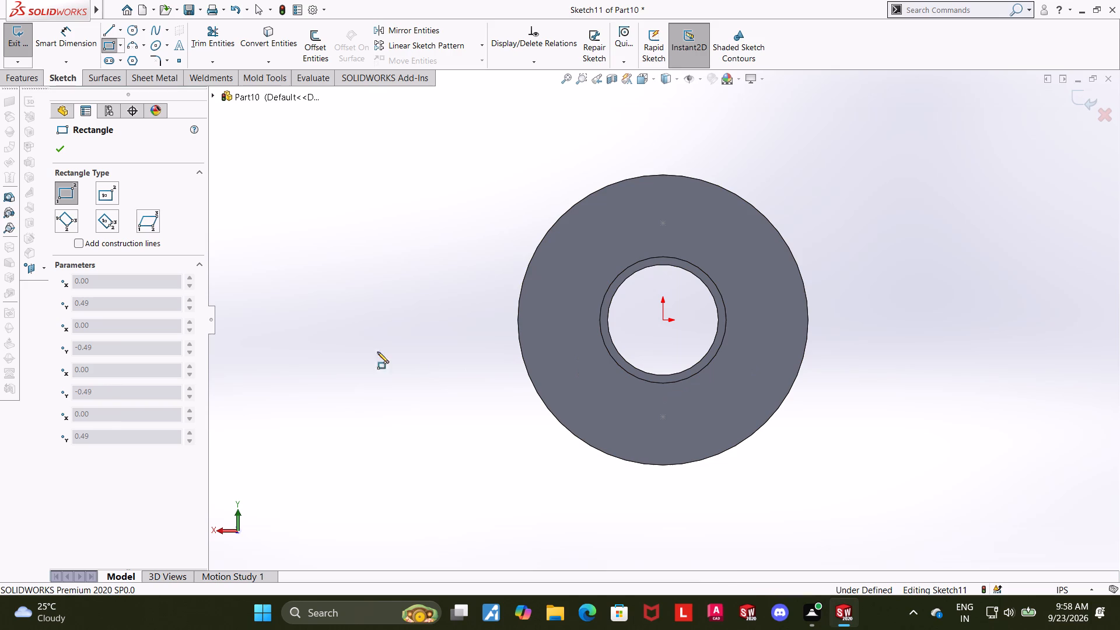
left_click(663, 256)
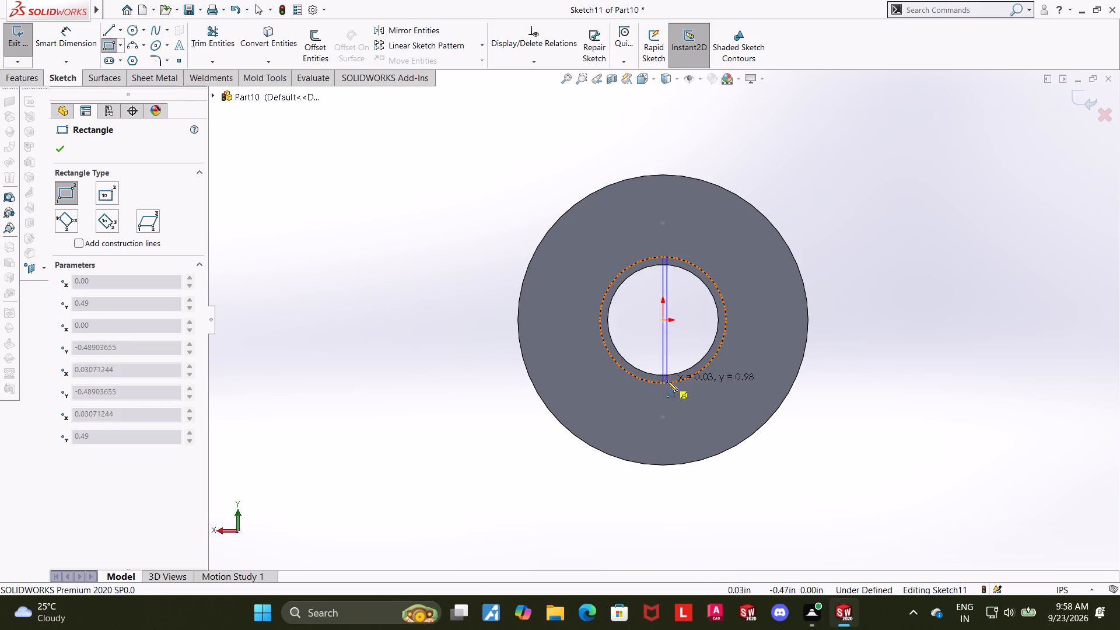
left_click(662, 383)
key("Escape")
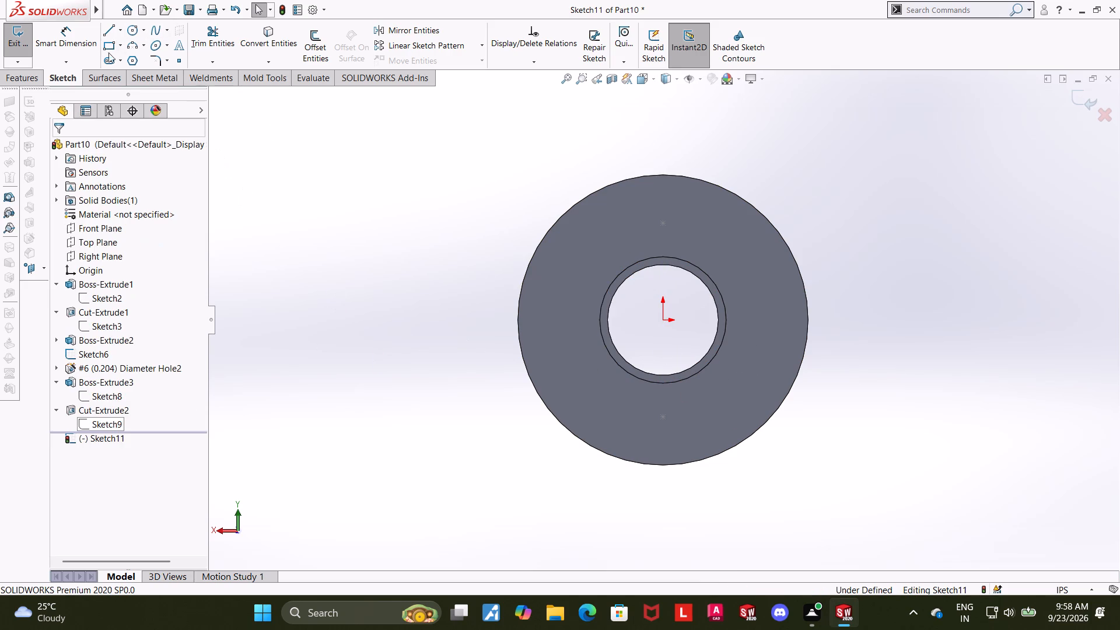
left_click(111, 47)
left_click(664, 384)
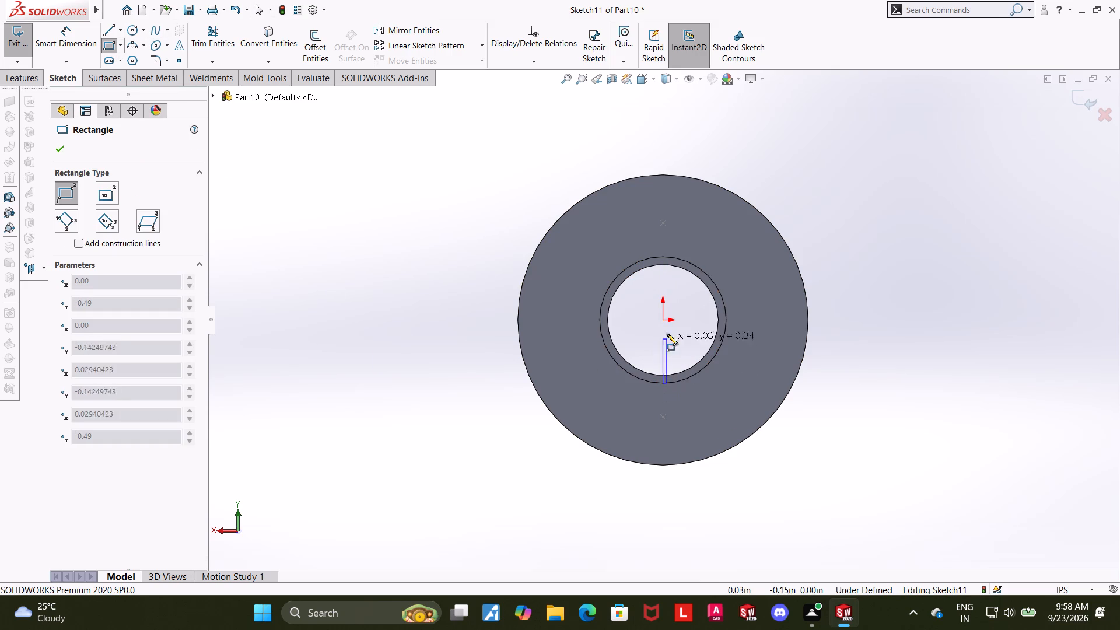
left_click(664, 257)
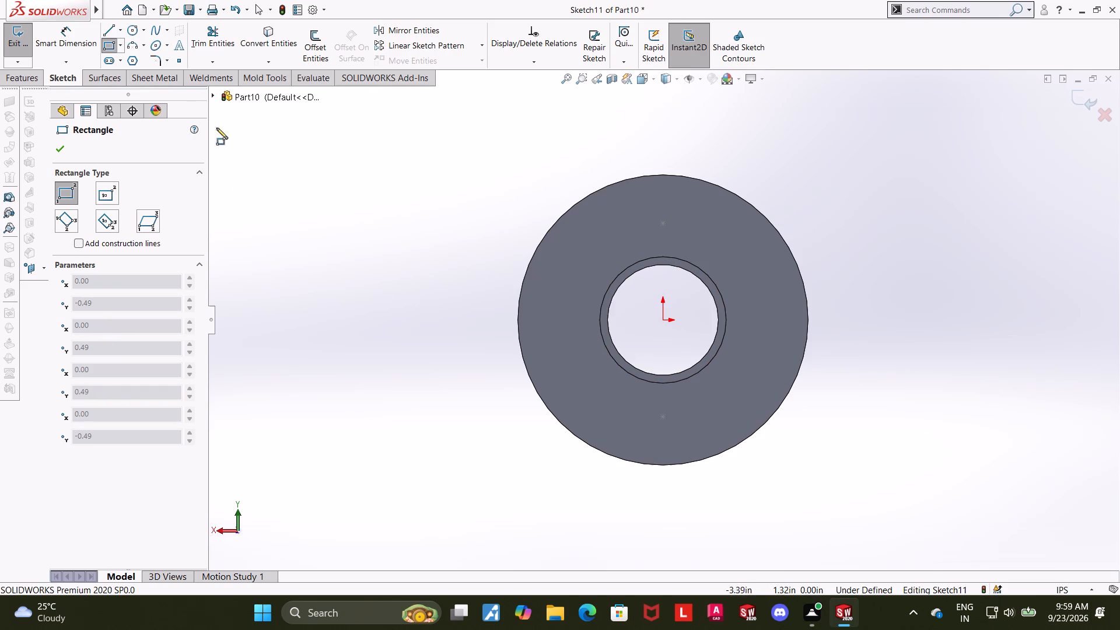
Sketch a corner rectangle about 3.04 by 1.40 in, running from outside the disc to inside the bore.
left_click_drag(254, 222, 647, 402)
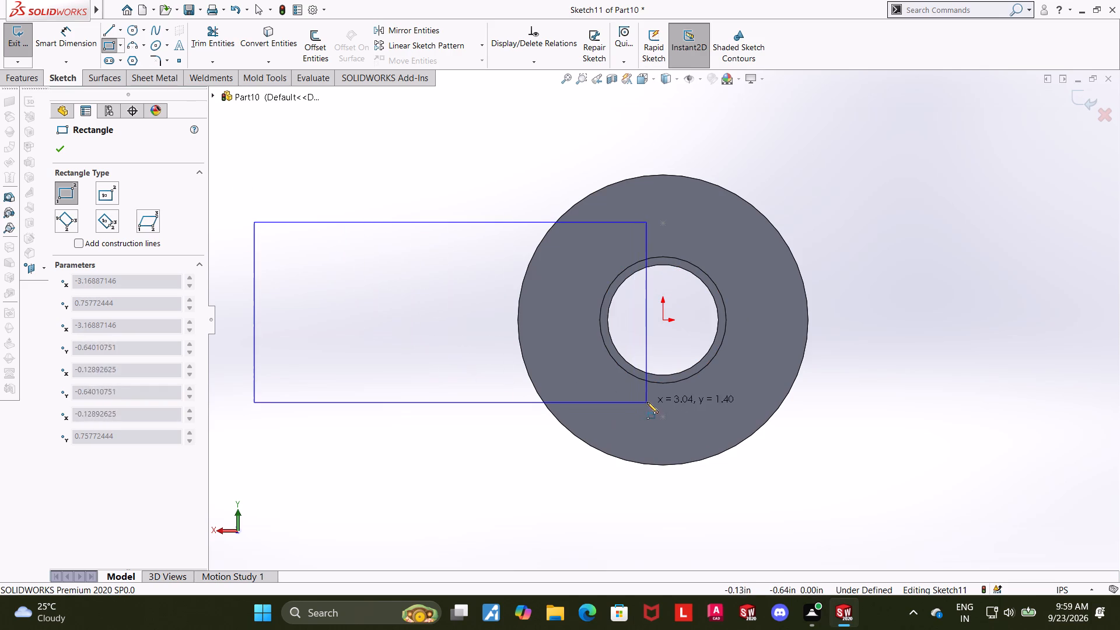
Finish the corner rectangle at the lowest point of the boss's outer edge, about 3.17 by 1.25 in.
left_click_drag(647, 402, 664, 384)
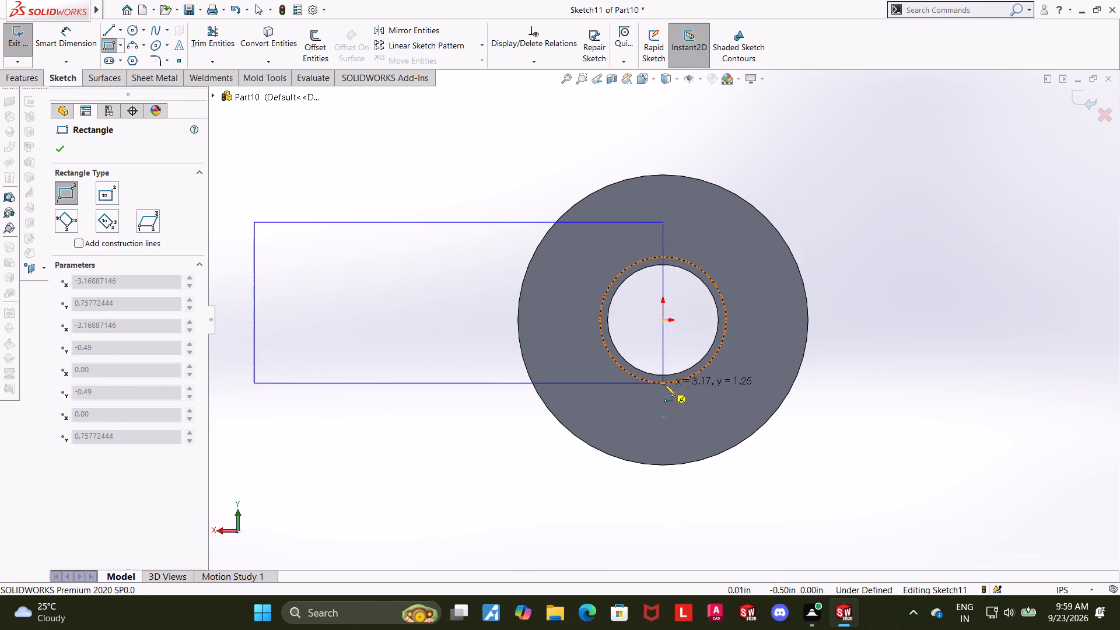
left_click_drag(664, 384, 664, 384)
key("Escape")
key("Escape")
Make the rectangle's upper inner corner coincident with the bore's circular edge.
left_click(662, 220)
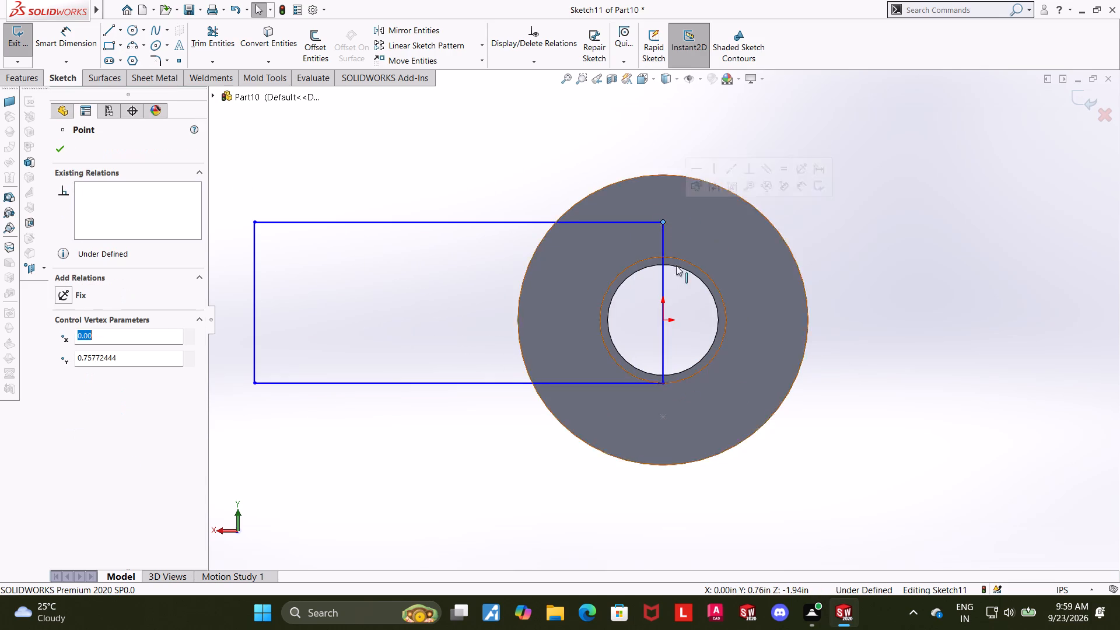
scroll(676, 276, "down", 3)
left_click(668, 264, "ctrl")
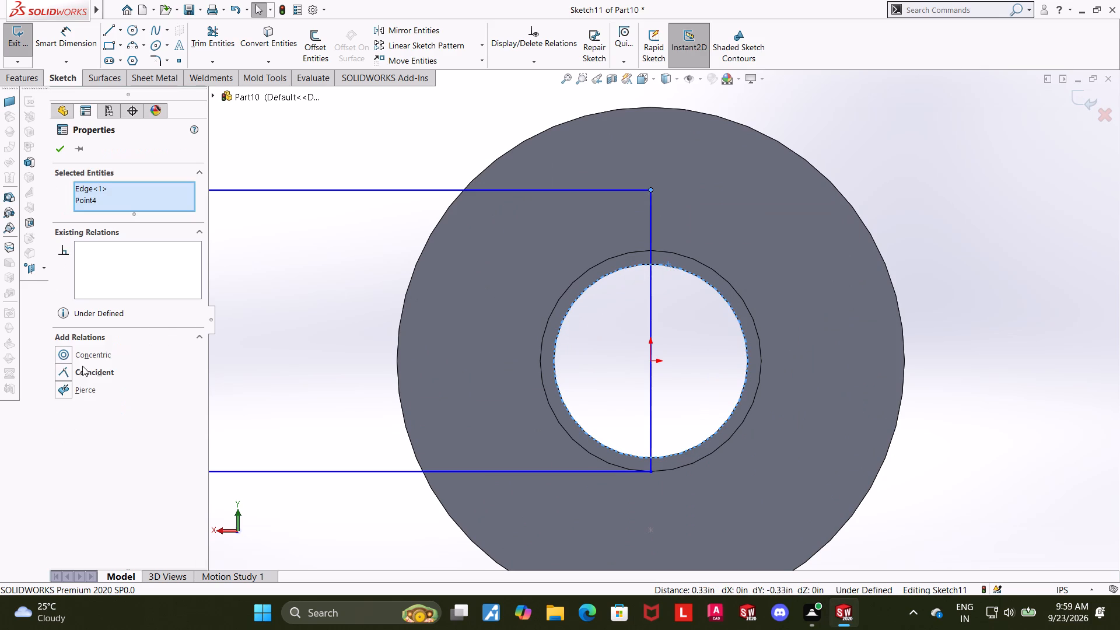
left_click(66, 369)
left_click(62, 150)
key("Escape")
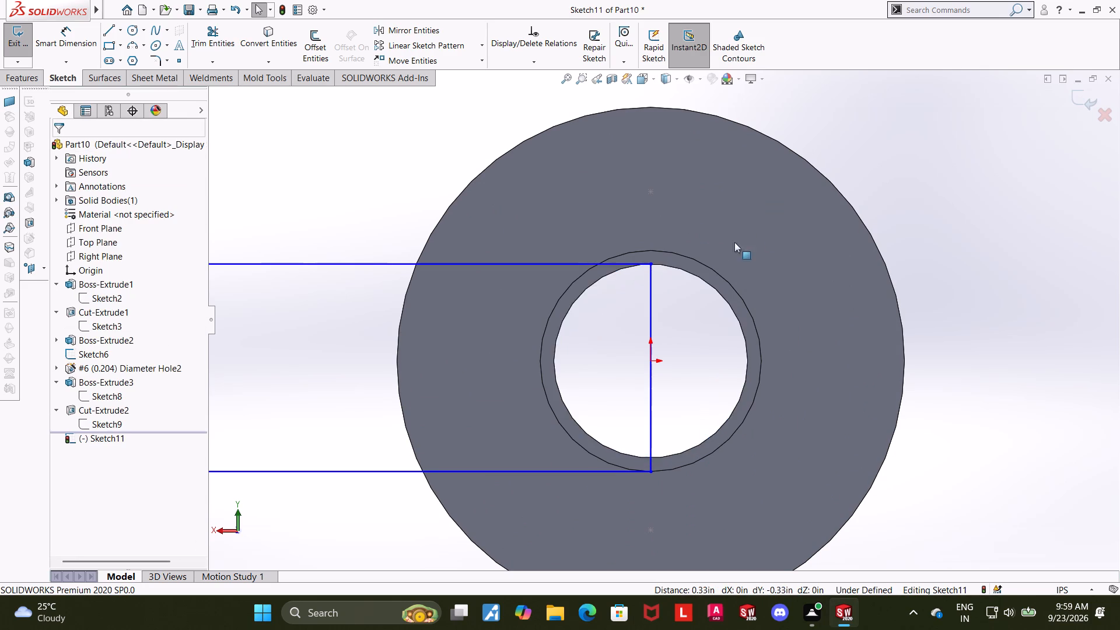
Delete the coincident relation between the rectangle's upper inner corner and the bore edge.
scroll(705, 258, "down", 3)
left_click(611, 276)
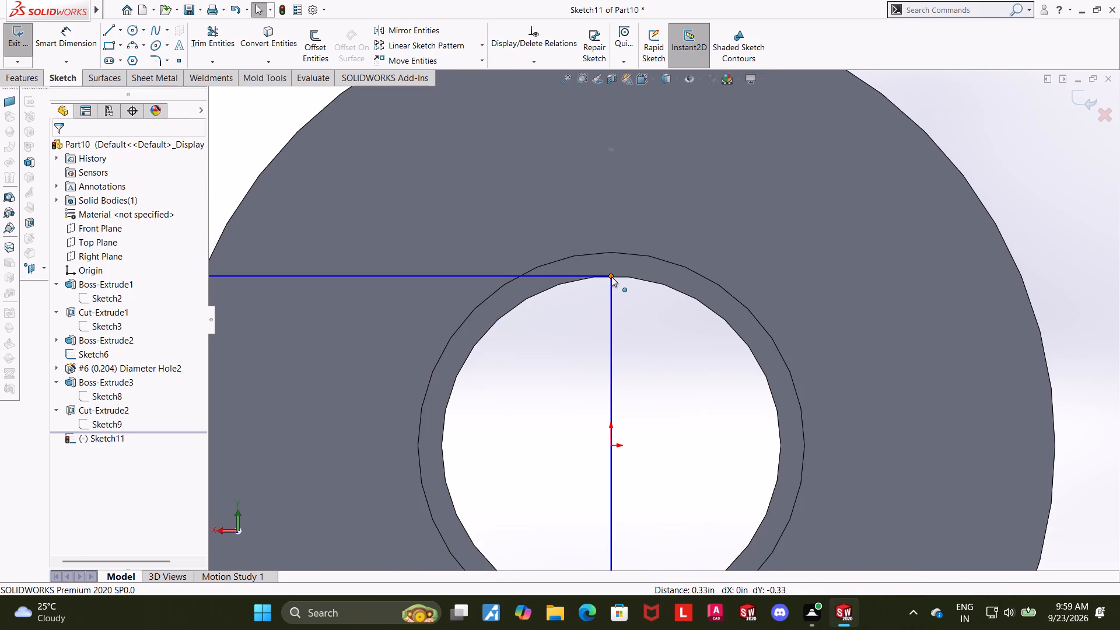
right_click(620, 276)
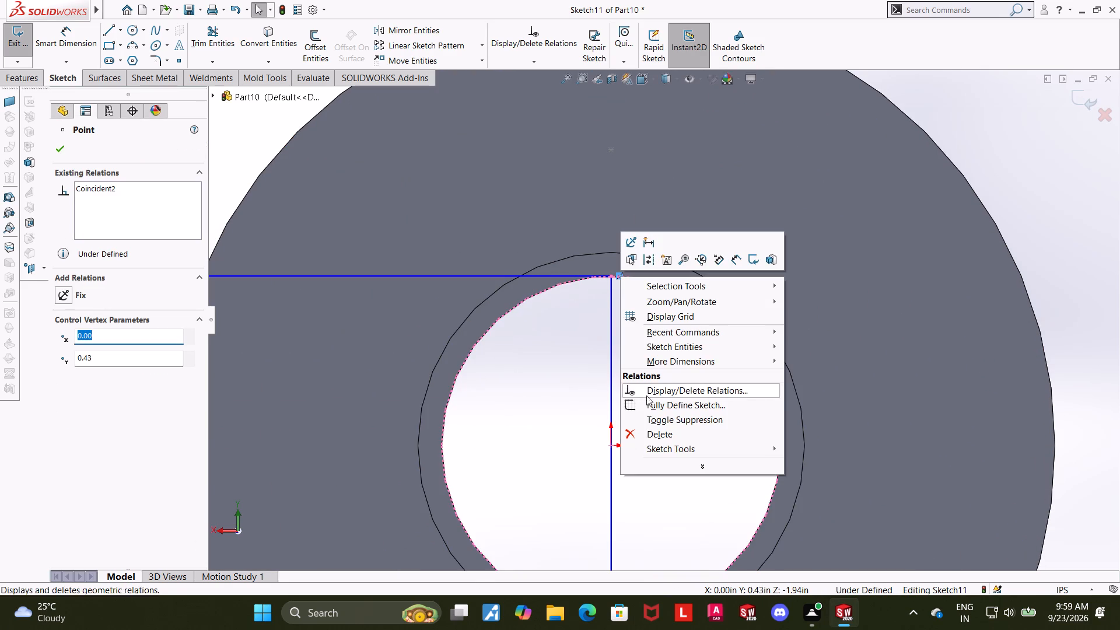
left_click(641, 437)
Delete the coincident relation between the rectangle's lower inner corner and the boss's outer edge.
scroll(636, 419, "up", 4)
scroll(655, 452, "down", 4)
left_click(622, 459)
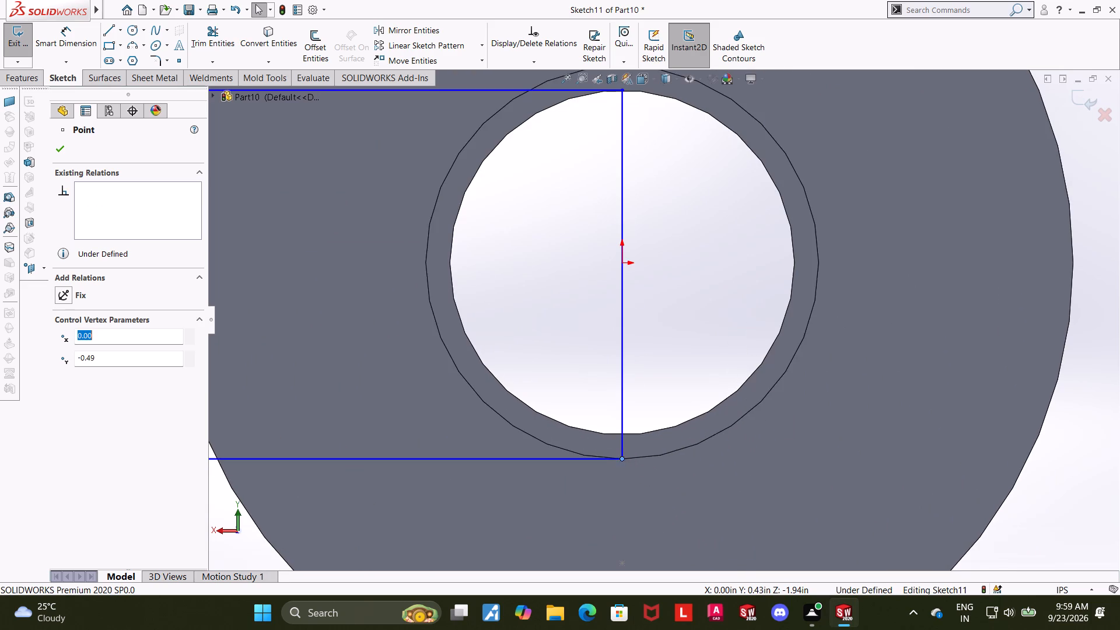
right_click(628, 461)
left_click(653, 586)
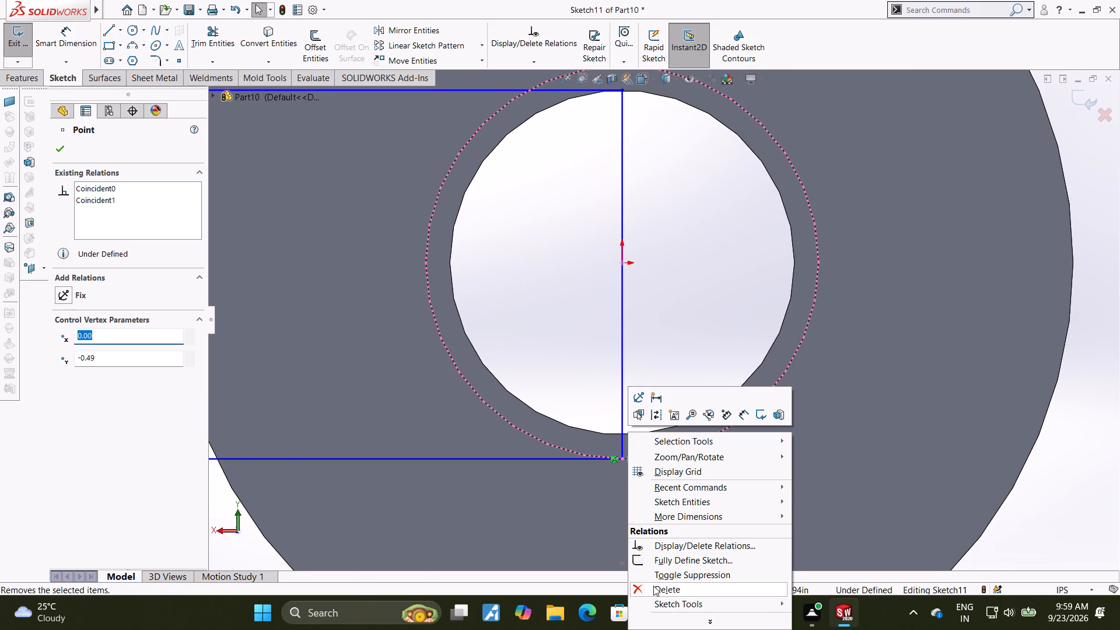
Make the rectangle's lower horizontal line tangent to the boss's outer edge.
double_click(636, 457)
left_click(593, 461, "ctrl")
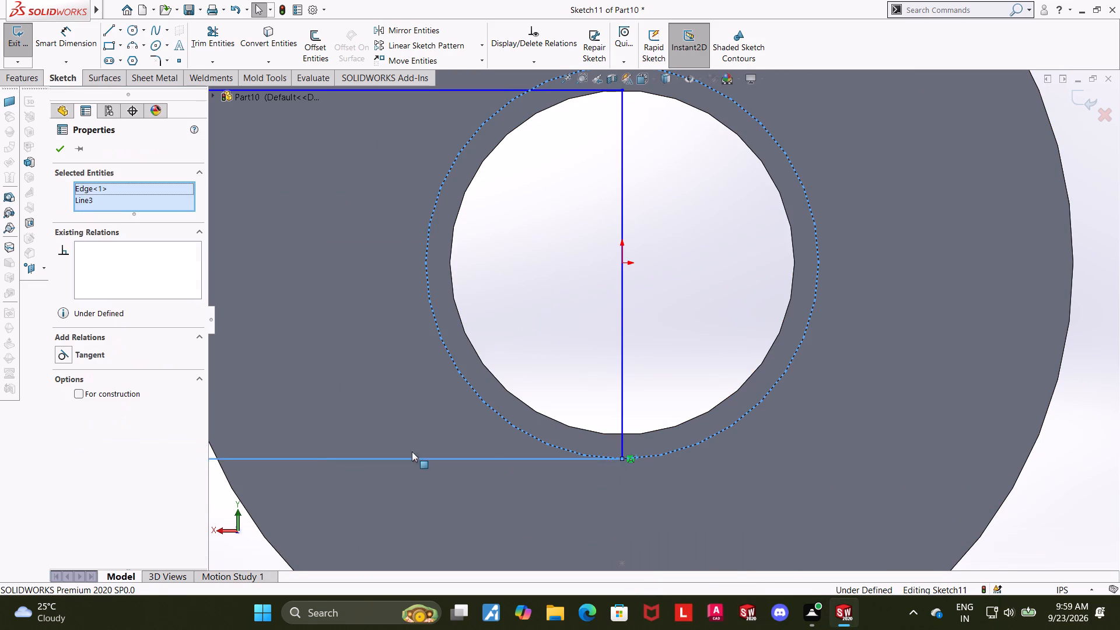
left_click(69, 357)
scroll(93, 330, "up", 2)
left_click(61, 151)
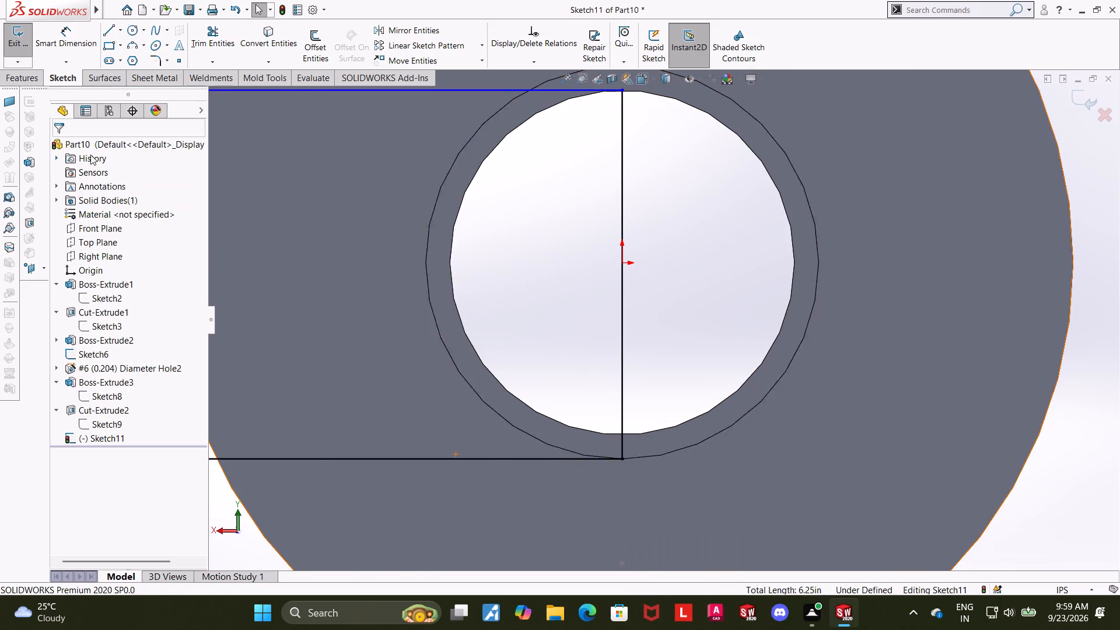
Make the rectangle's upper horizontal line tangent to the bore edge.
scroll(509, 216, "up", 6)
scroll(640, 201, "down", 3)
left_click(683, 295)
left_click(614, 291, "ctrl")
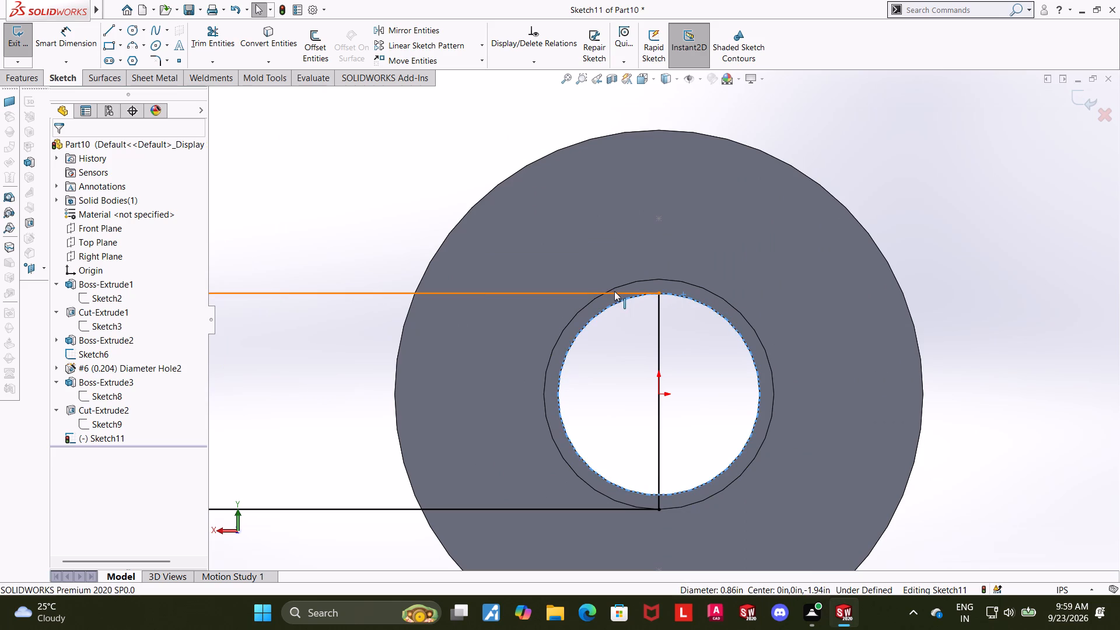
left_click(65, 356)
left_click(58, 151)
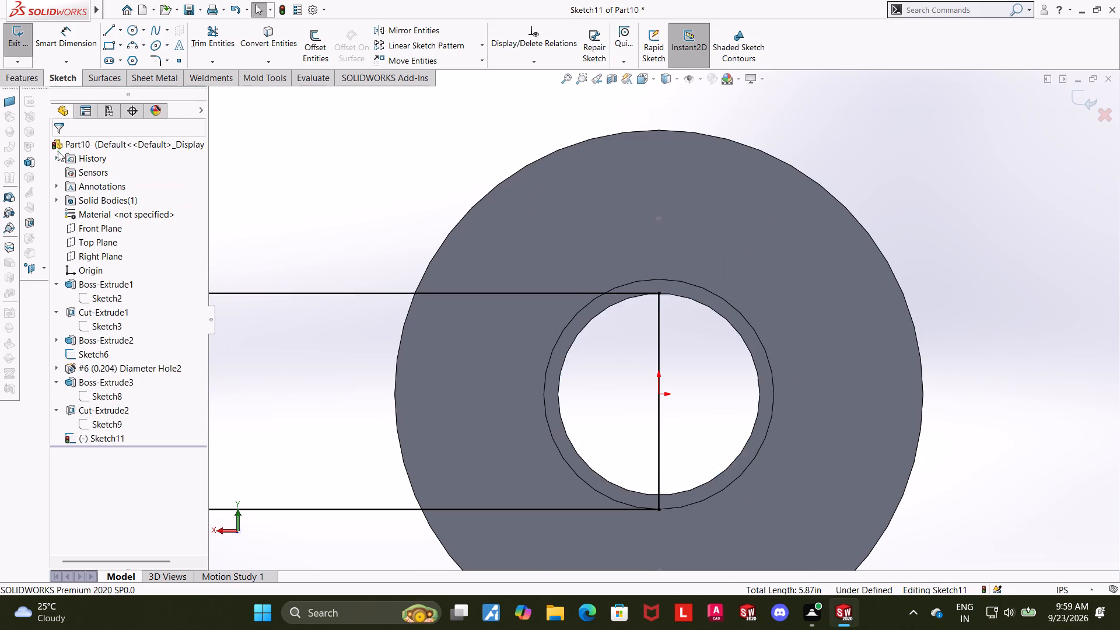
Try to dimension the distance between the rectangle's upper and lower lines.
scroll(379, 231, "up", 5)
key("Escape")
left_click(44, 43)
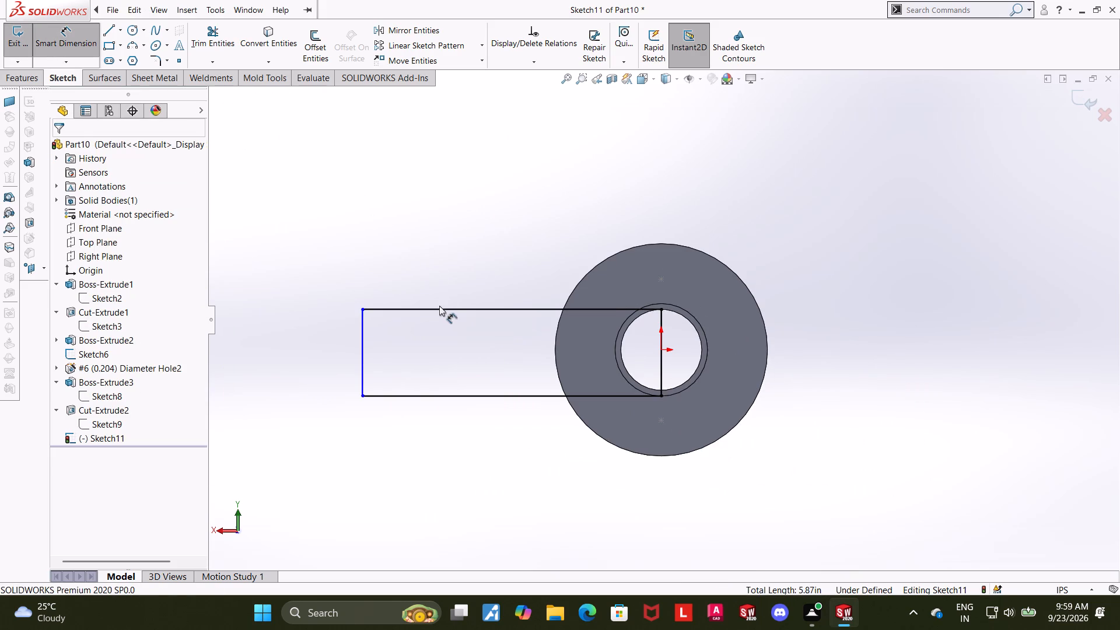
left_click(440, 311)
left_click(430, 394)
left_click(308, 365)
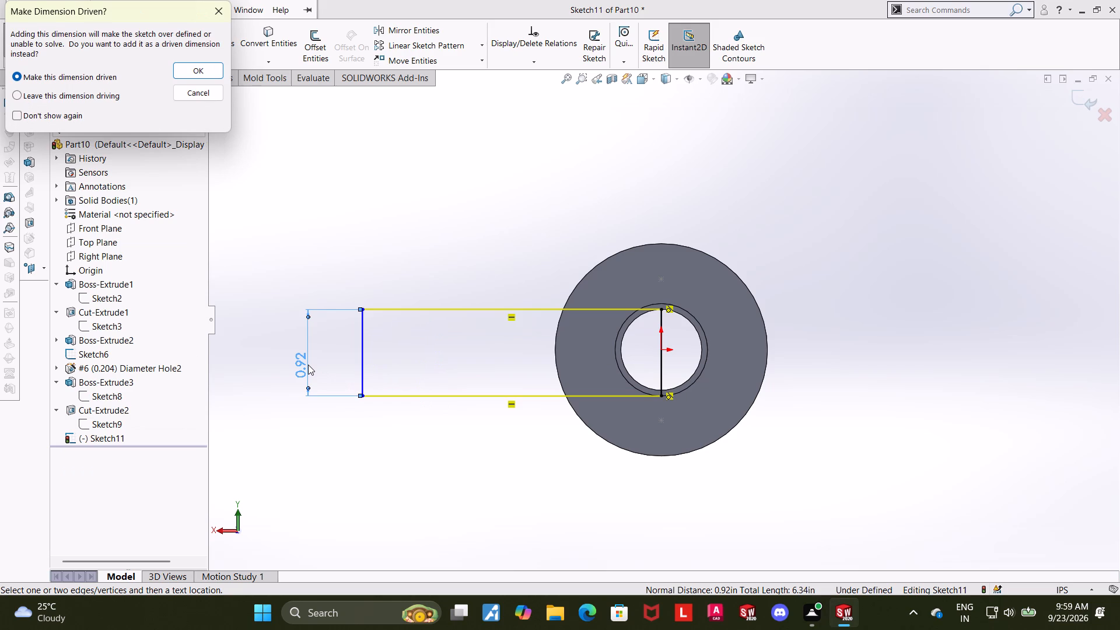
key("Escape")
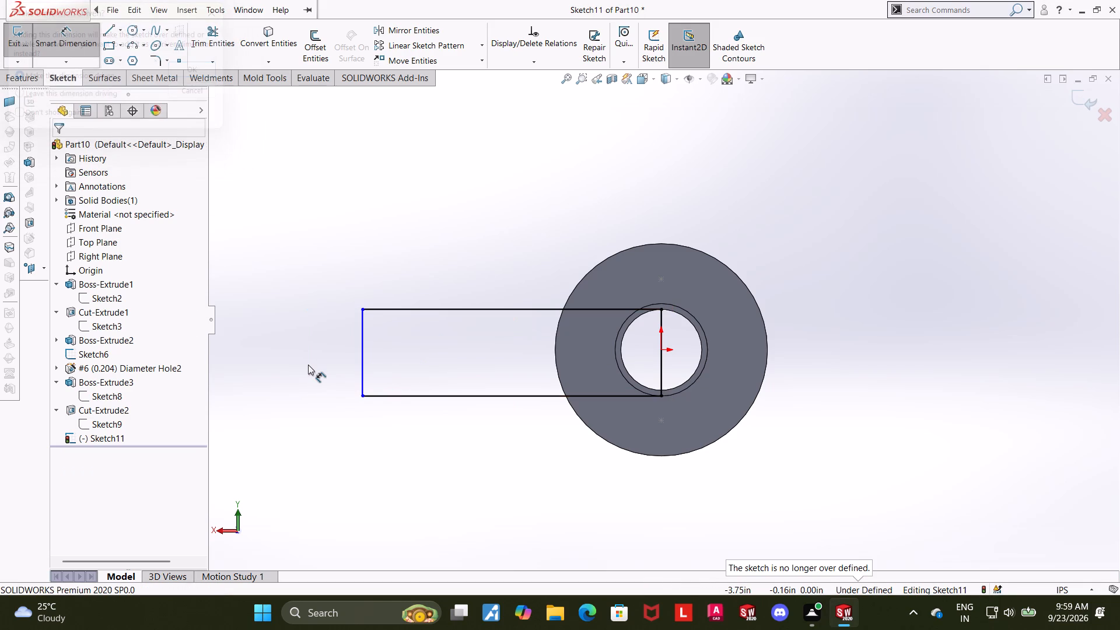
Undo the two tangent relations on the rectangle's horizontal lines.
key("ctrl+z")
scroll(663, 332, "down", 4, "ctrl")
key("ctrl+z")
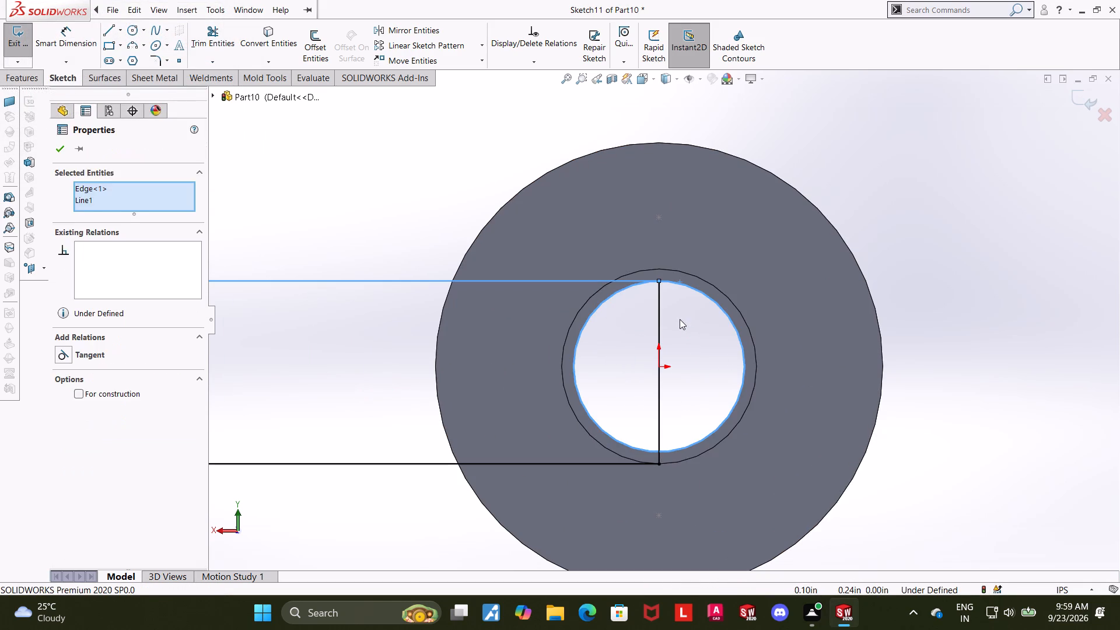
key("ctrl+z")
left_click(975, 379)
Make the rectangle's upper horizontal line tangent to the boss's outer edge.
left_click(647, 270)
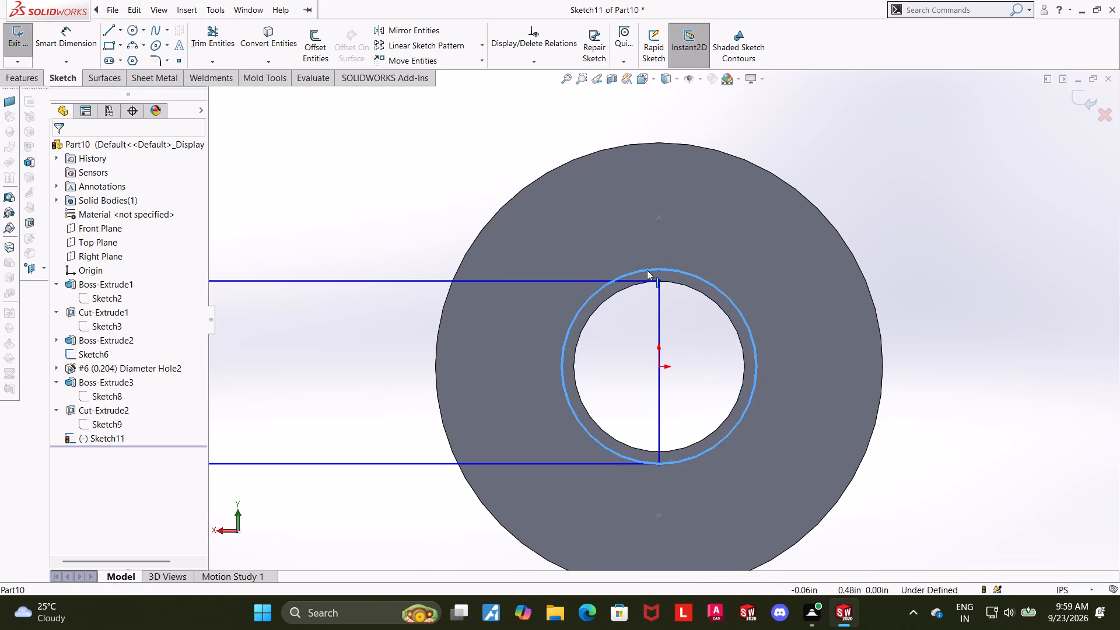
left_click(645, 282, "ctrl")
left_click(60, 357)
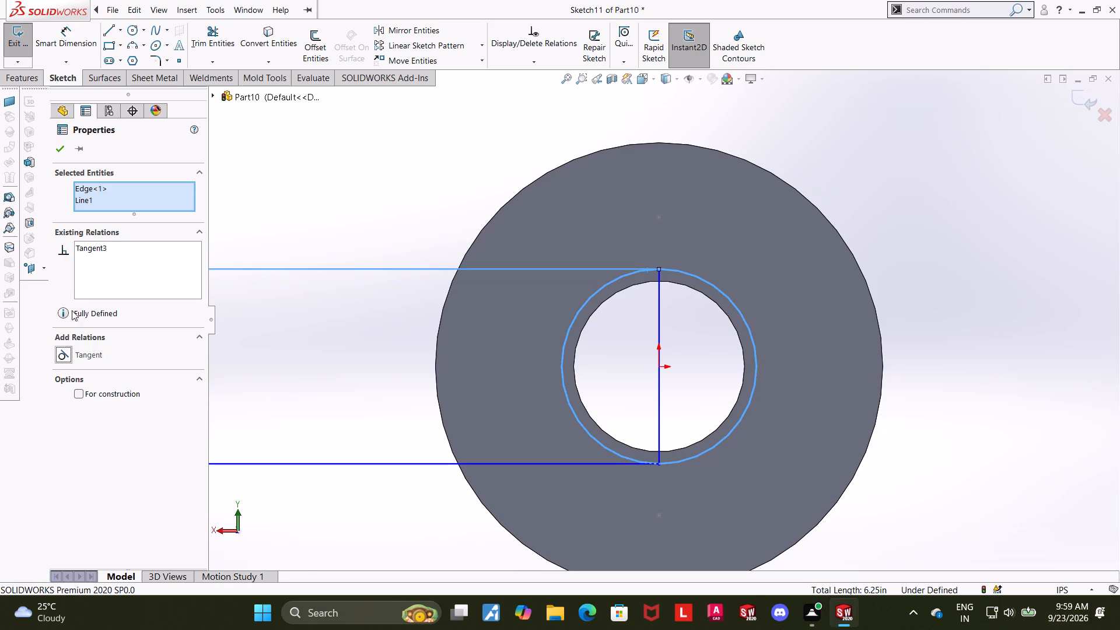
left_click(62, 144)
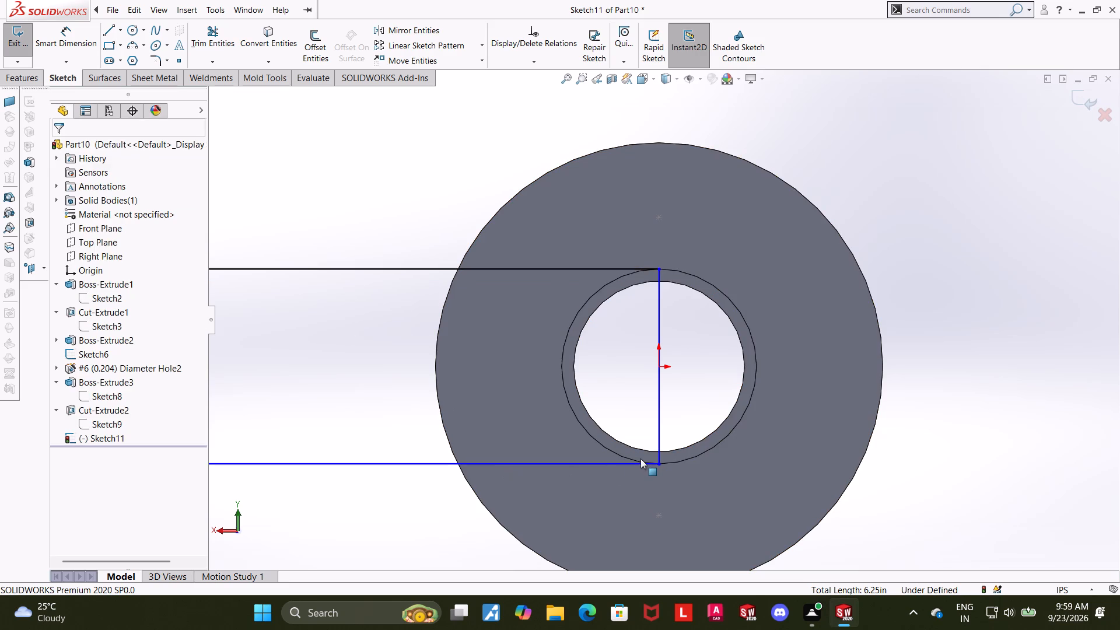
Make the rectangle's lower horizontal line tangent to the boss's outer edge.
left_click(631, 459)
left_click(623, 468, "ctrl")
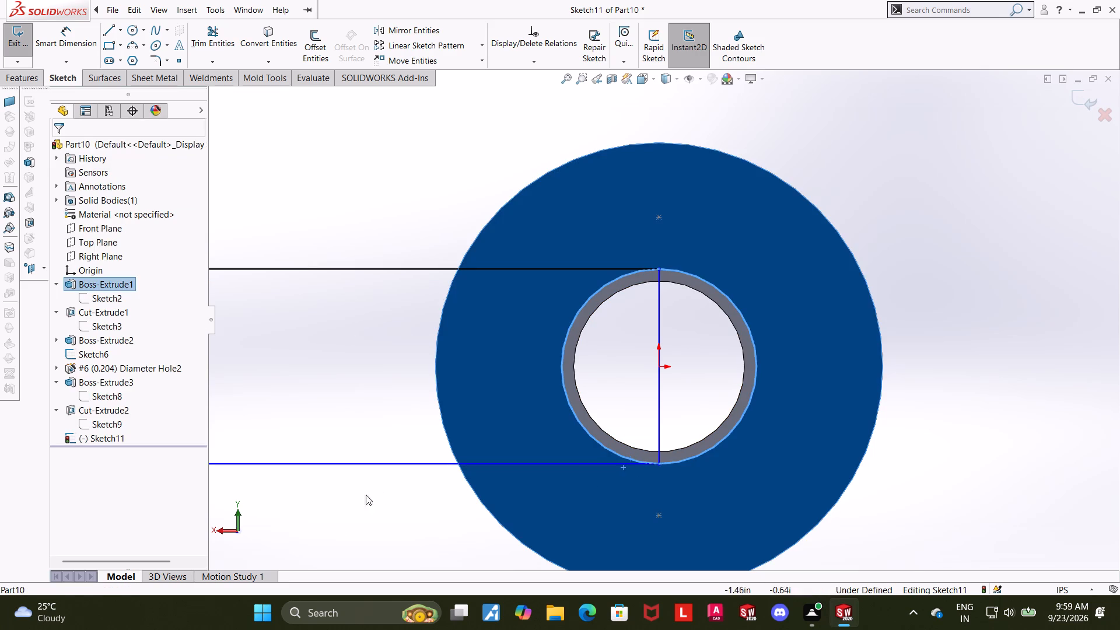
left_click(339, 524)
left_click(417, 464)
left_click(597, 443, "ctrl")
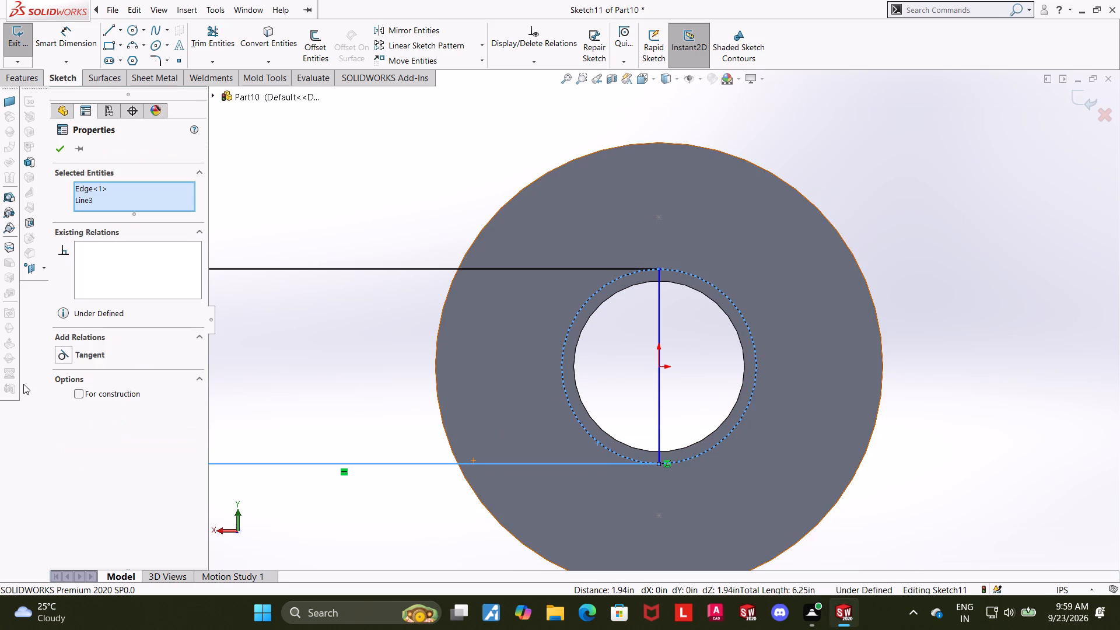
left_click(62, 355)
left_click(67, 143)
Check the distance between the rectangle's upper and lower lines without placing a dimension.
scroll(303, 409, "up", 6)
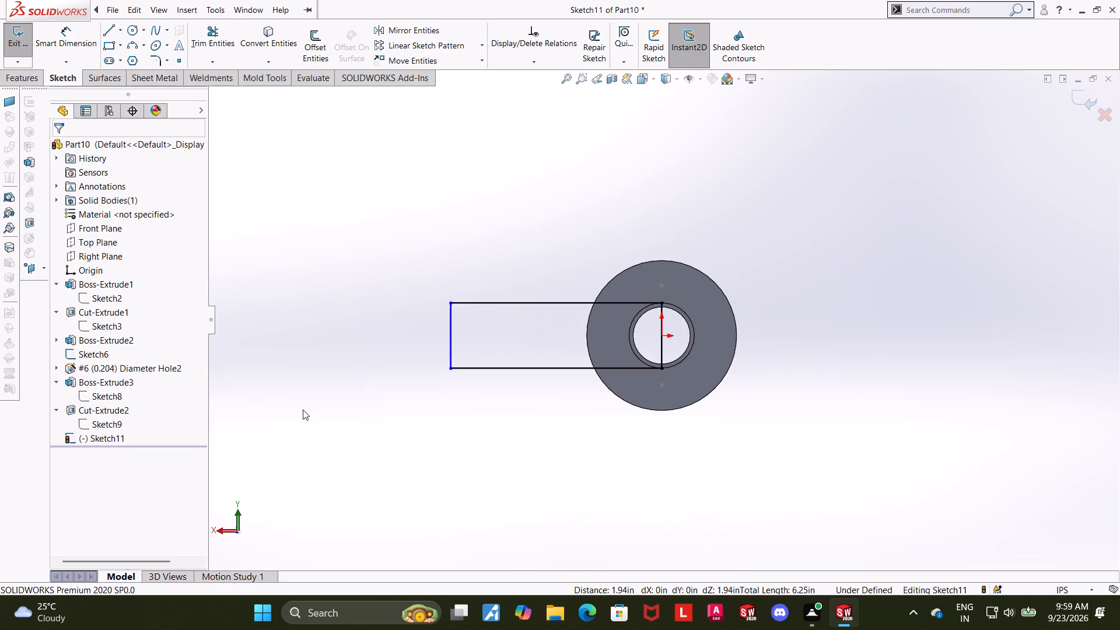
left_click(425, 401)
left_click(59, 42)
left_click(529, 302)
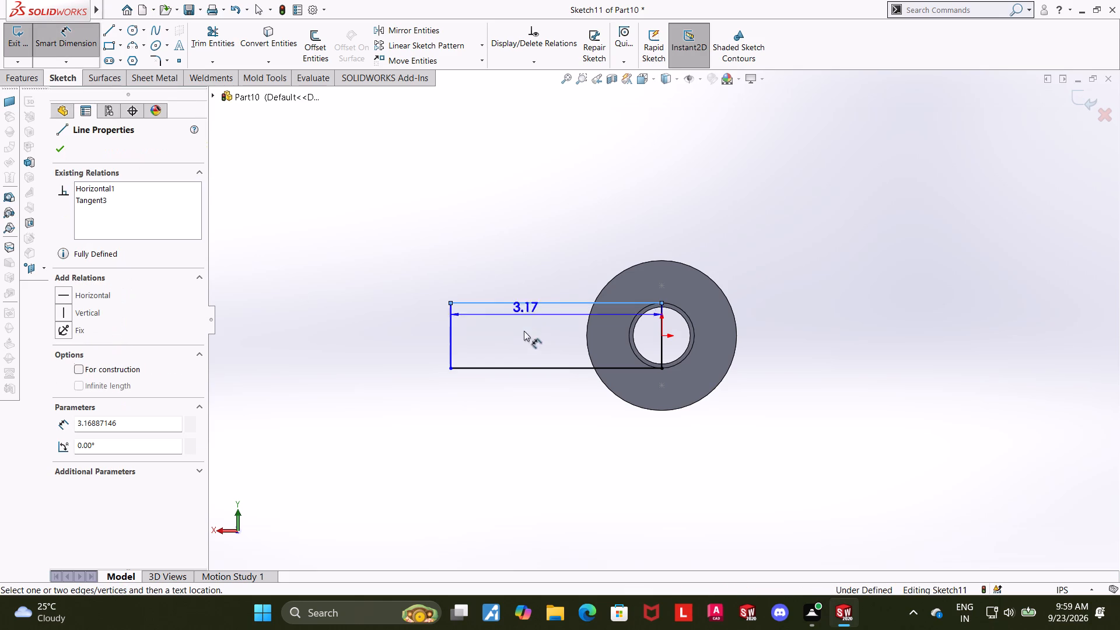
left_click(513, 367)
key("Escape")
key("Escape")
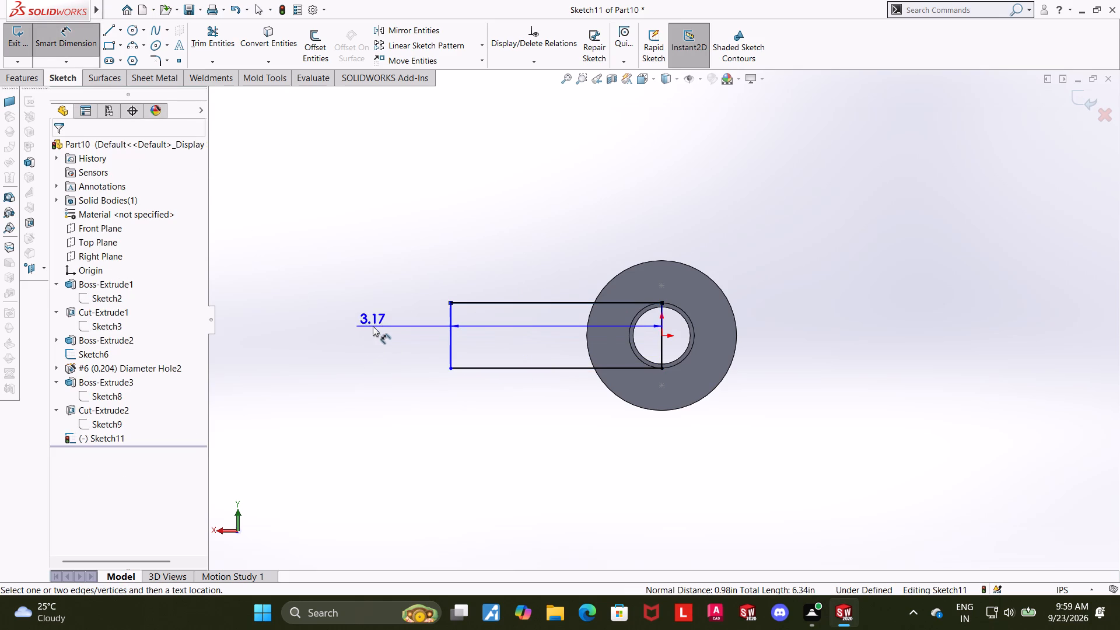
Dimension the distance between the rectangle's two vertical lines and set it to 4 in.
left_click(449, 334)
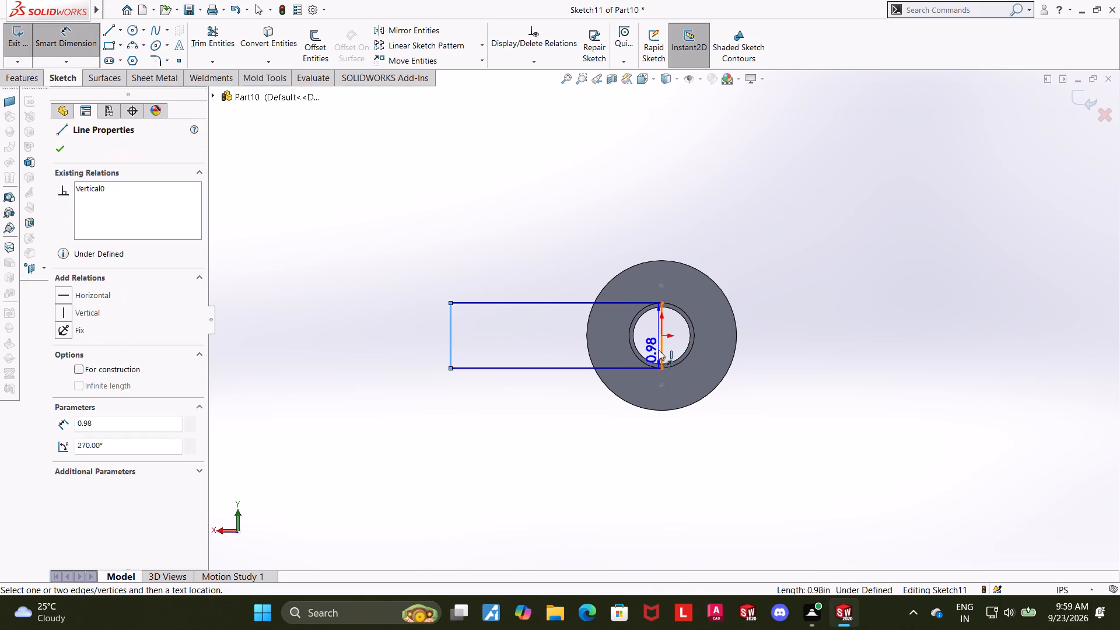
left_click(661, 350)
left_click(503, 443)
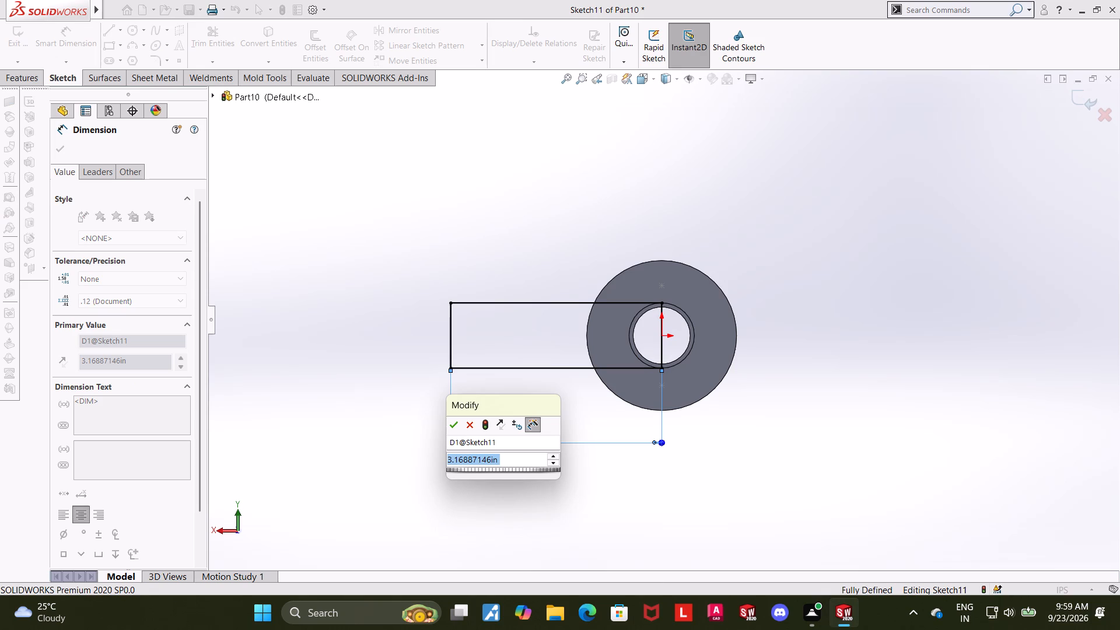
key("4")
key("Return")
key("Escape")
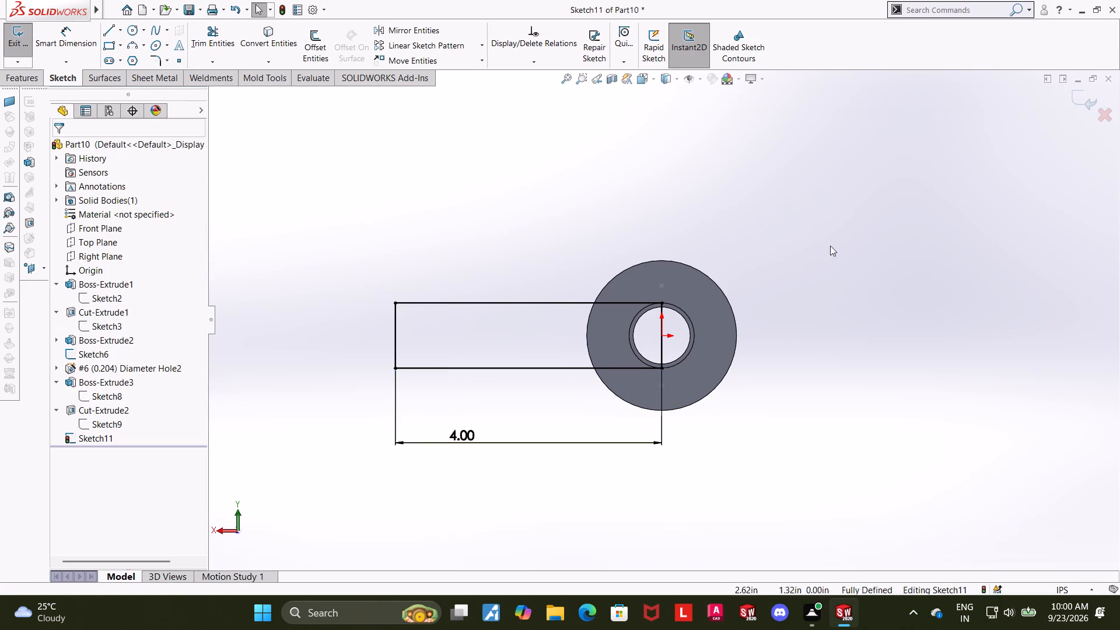
Convert the boss's outer circular edge into a sketch circle.
scroll(766, 271, "down", 2)
left_click(254, 38)
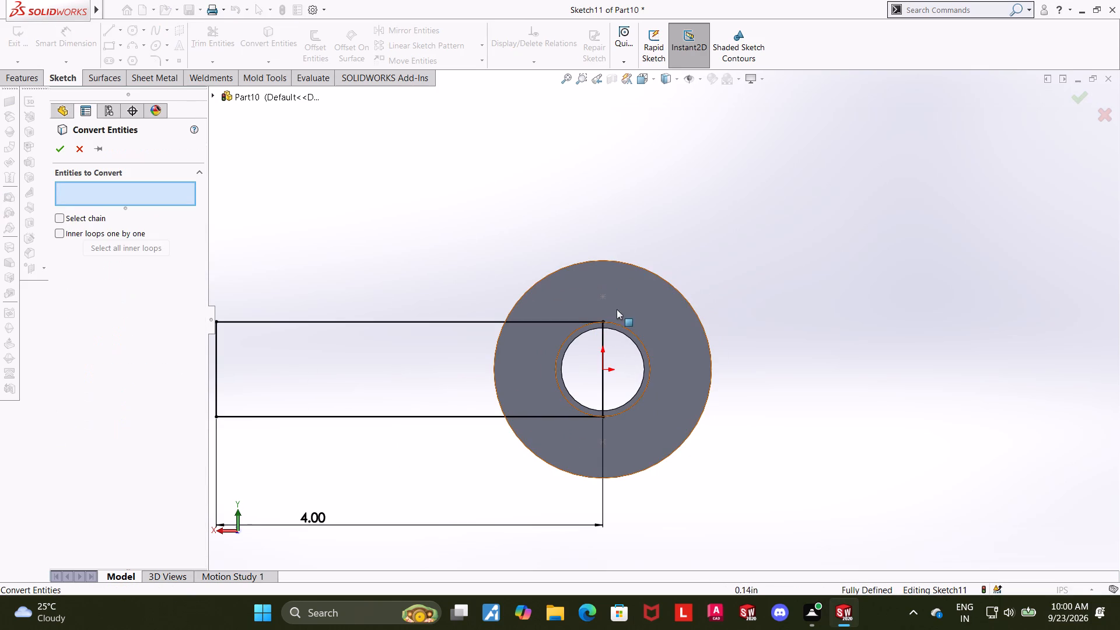
left_click(628, 328)
left_click(62, 155)
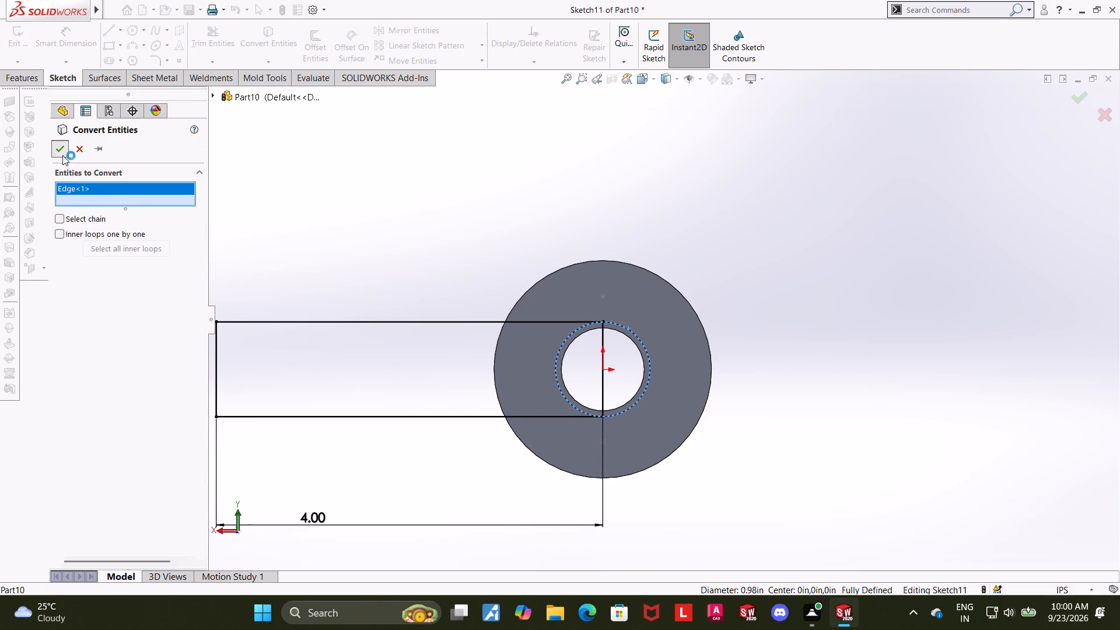
Power-trim the rectangle's inner vertical line and the half of the circle inside the rectangle, leaving one round-ended outline.
left_click(199, 48)
scroll(573, 364, "down", 2)
left_click_drag(594, 362, 556, 362)
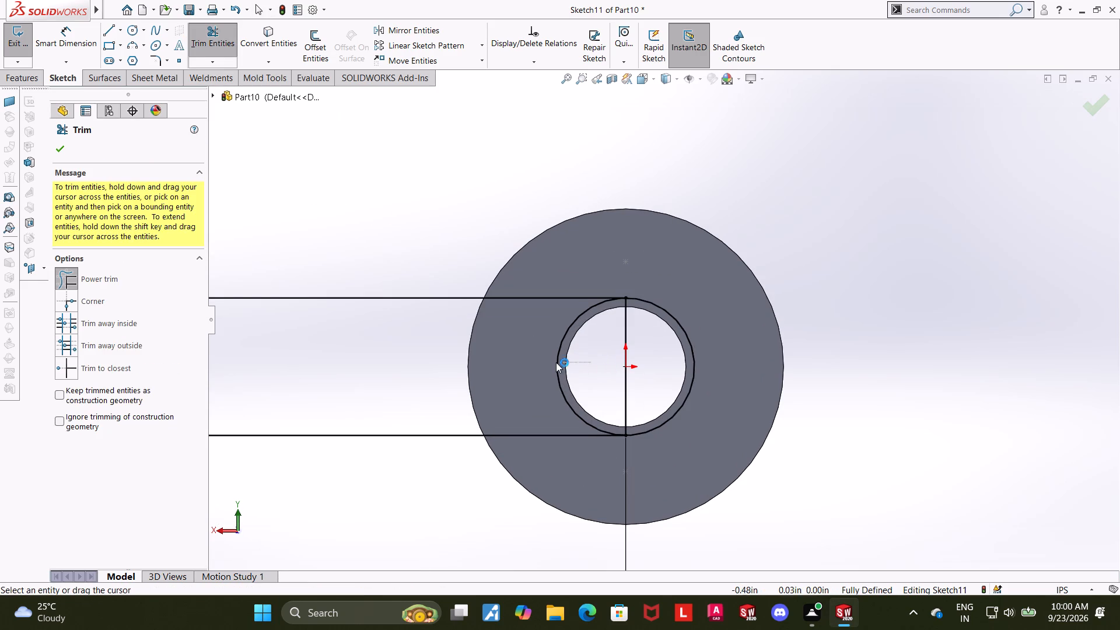
left_click_drag(556, 362, 555, 362)
scroll(699, 346, "down", 3)
left_click_drag(621, 355, 512, 368)
key("Escape")
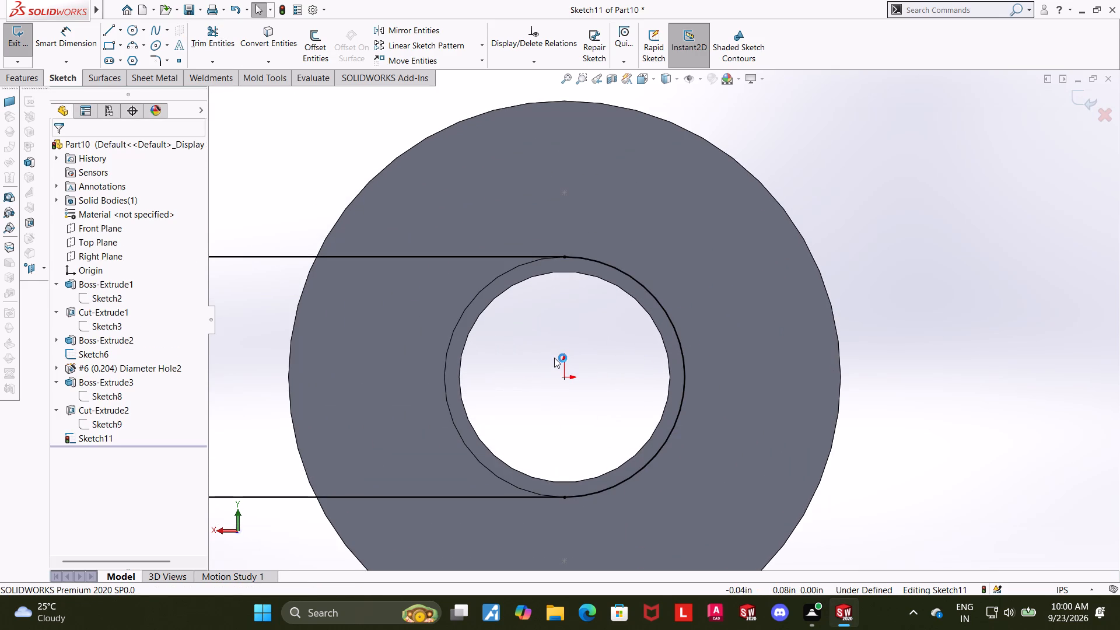
key("Escape")
key("Escape")
Close the sketch and extrude the round-ended arm outline 0.31 in outward from the boss's end face, merged with the body.
scroll(554, 358, "up", 4)
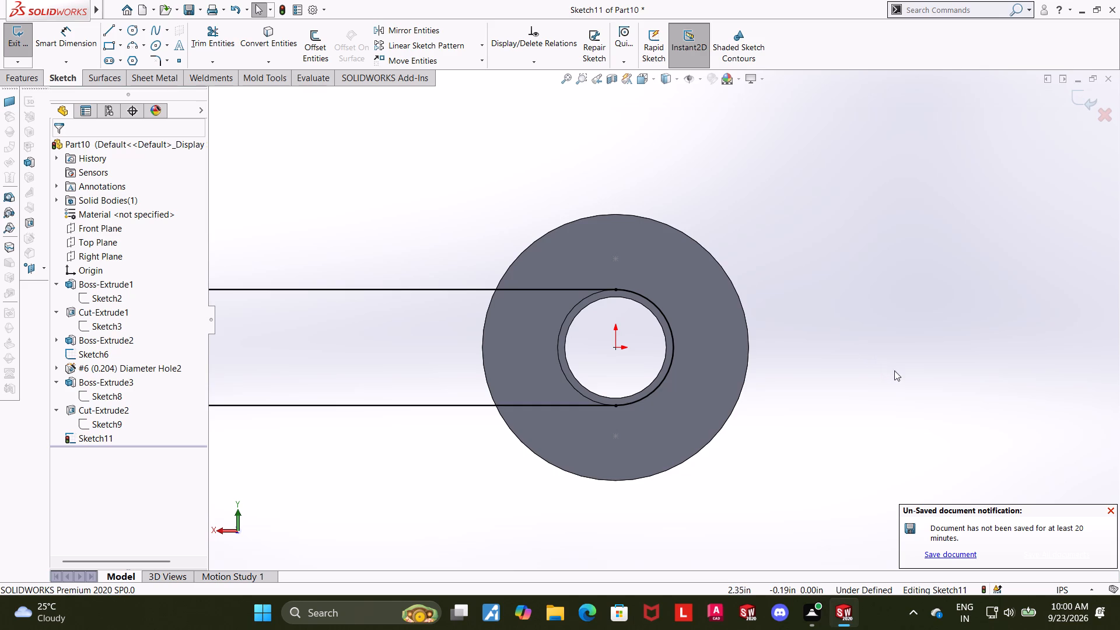
middle_click_drag(811, 386, 859, 402)
scroll(850, 404, "up", 2)
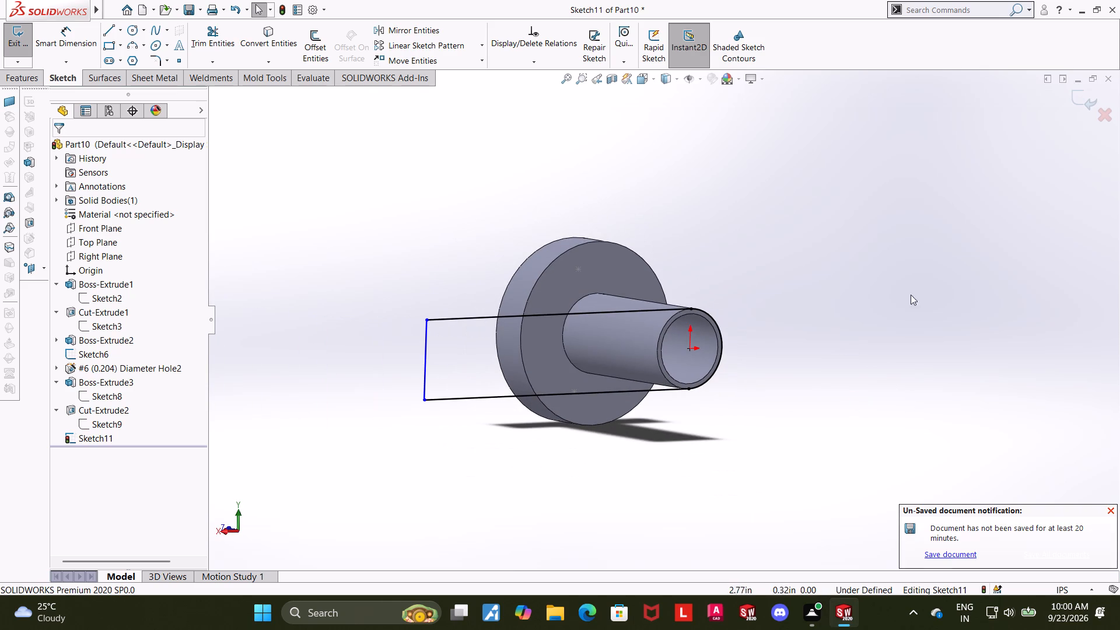
left_click(1081, 108)
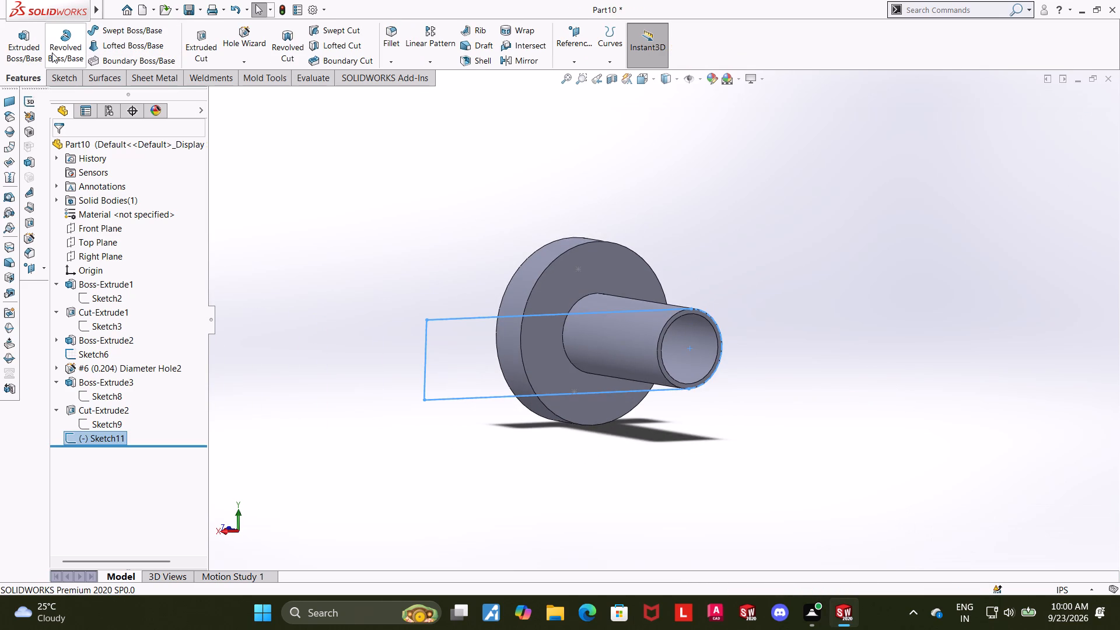
left_click(30, 48)
middle_click(361, 222)
left_click(132, 279)
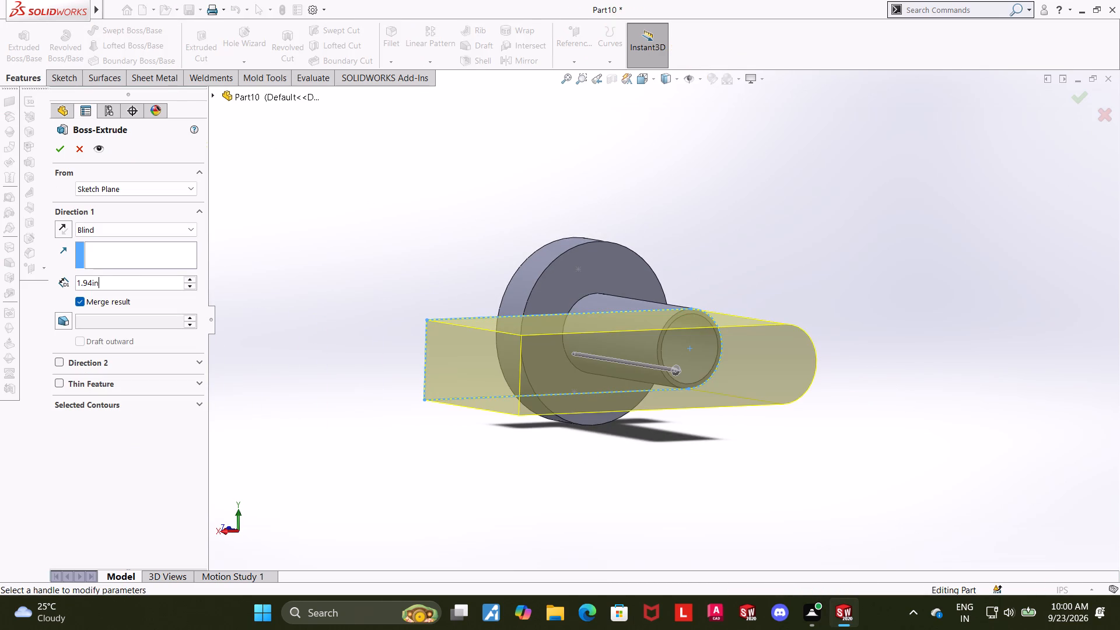
left_click_drag(128, 283, 48, 283)
type("0.31")
key("Return")
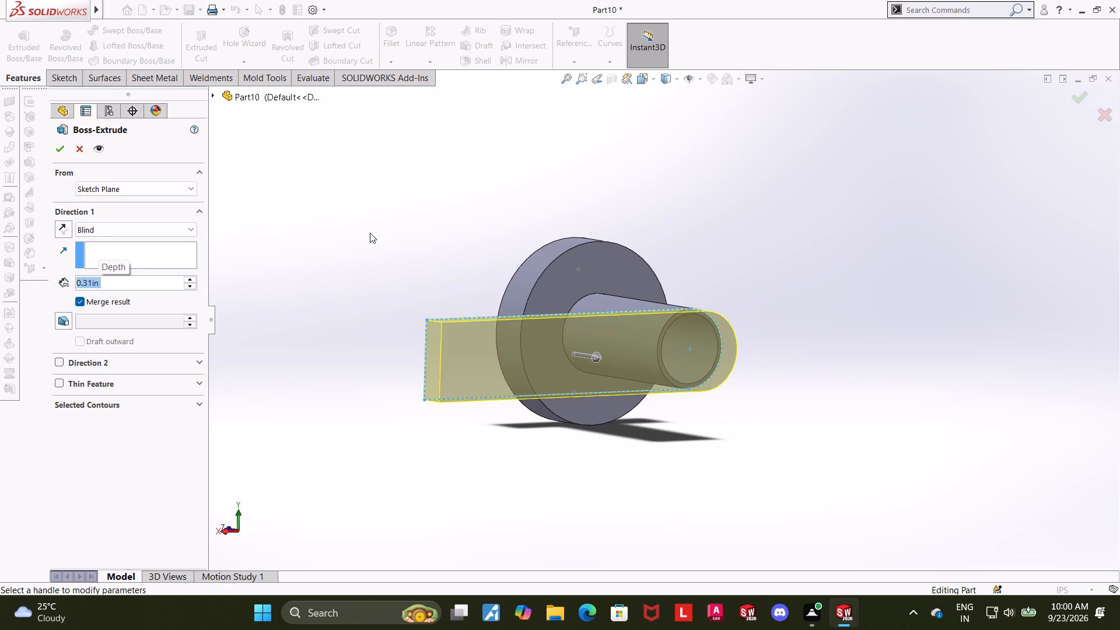
middle_click_drag(355, 220, 363, 266)
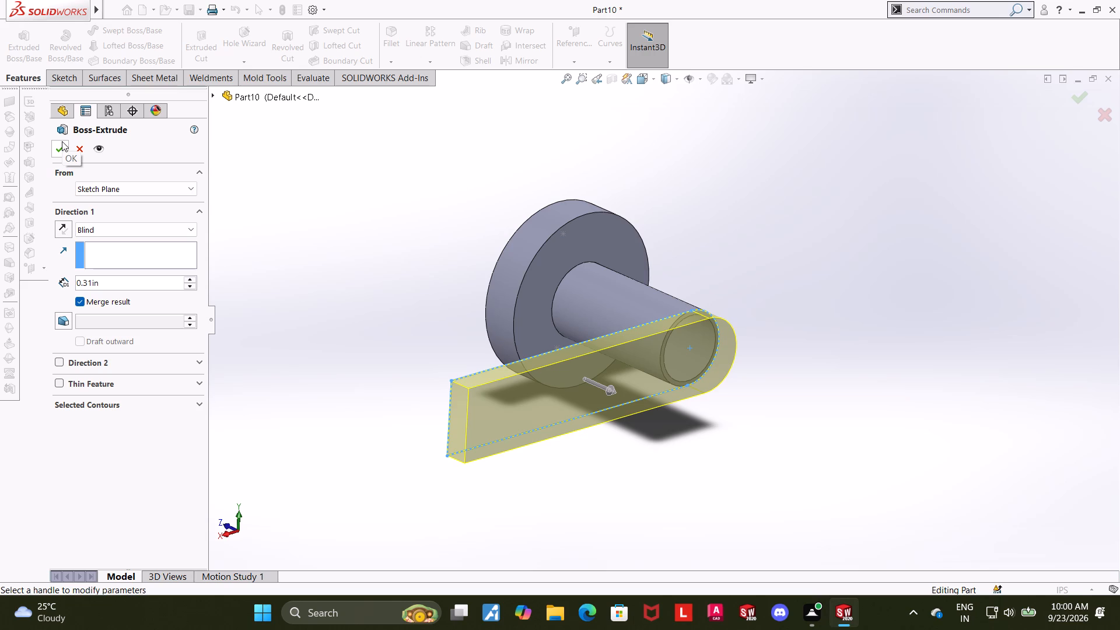
left_click(62, 141)
left_click(322, 205)
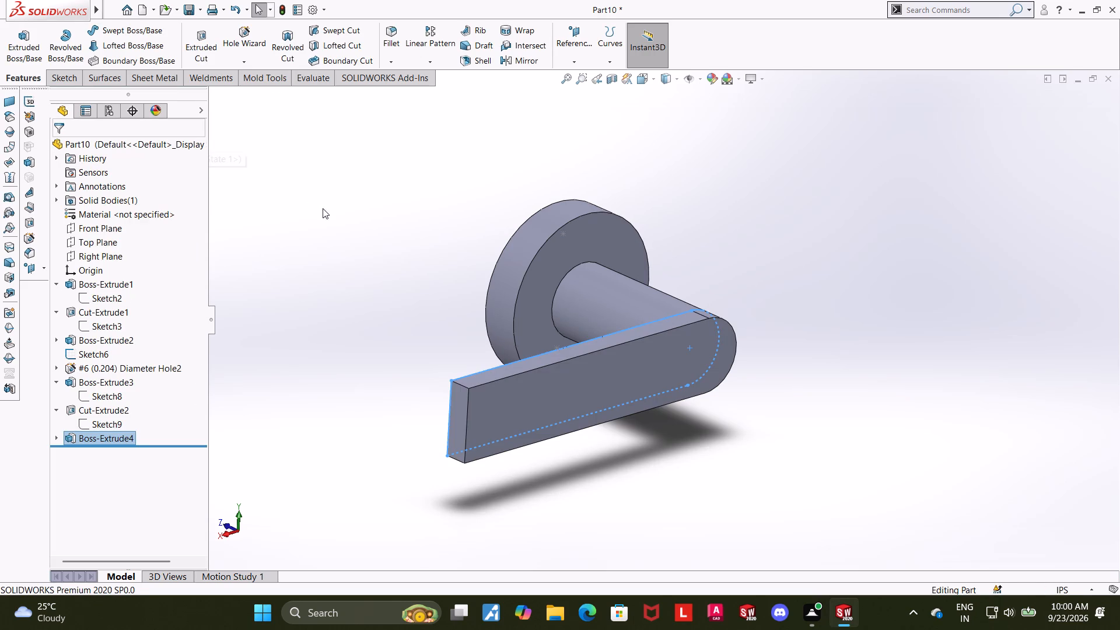
Examine the new arm, the back boss and the pocketed disc from several angles.
middle_click_drag(384, 188, 598, 510)
scroll(598, 511, "down", 1)
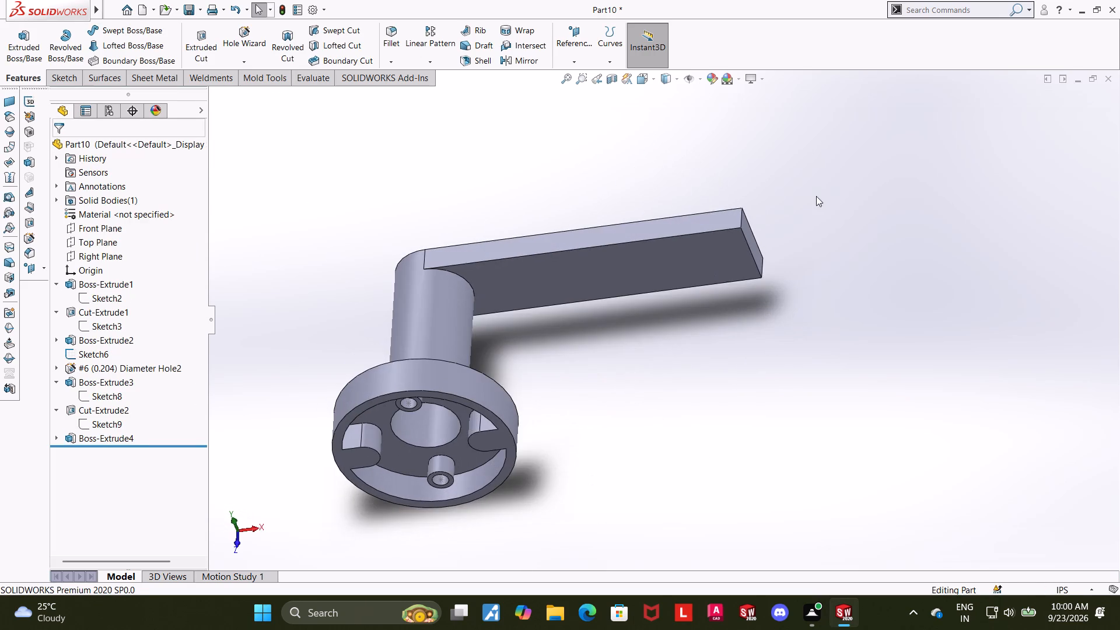
middle_click_drag(778, 220, 776, 211)
scroll(777, 205, "up", 3)
scroll(713, 197, "up", 2)
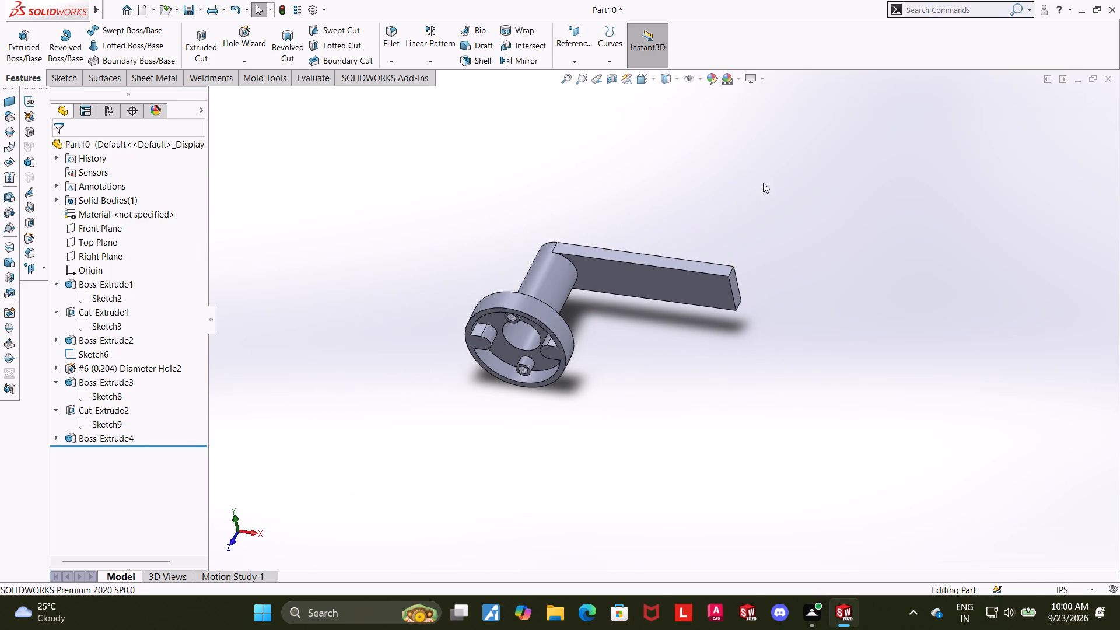
scroll(832, 171, "down", 1)
scroll(600, 307, "down", 1)
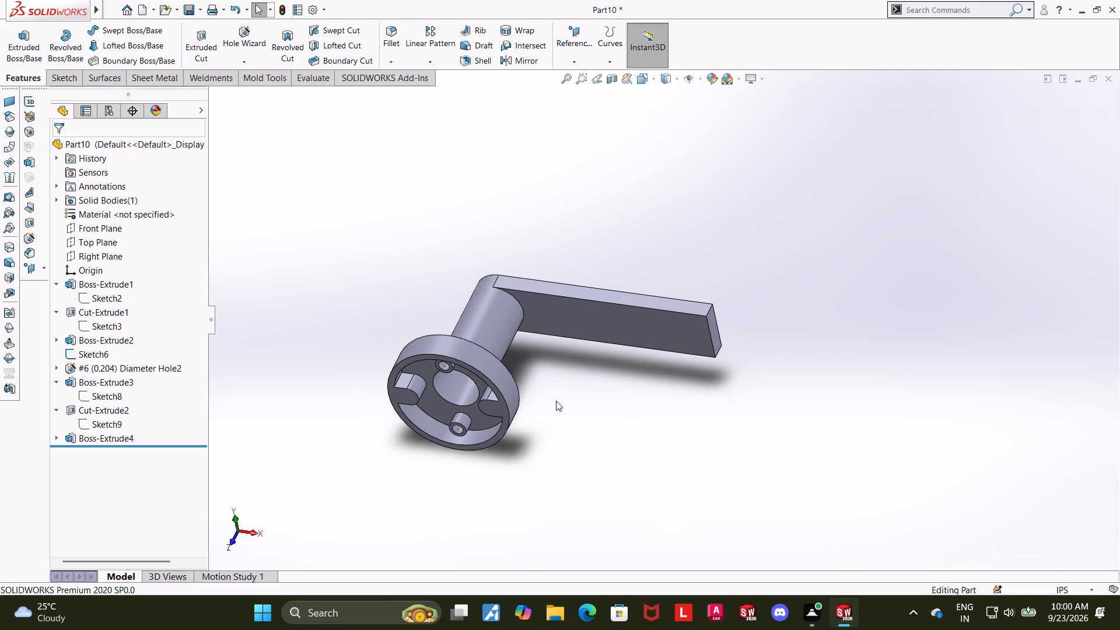
middle_click(553, 358)
scroll(560, 358, "down", 2)
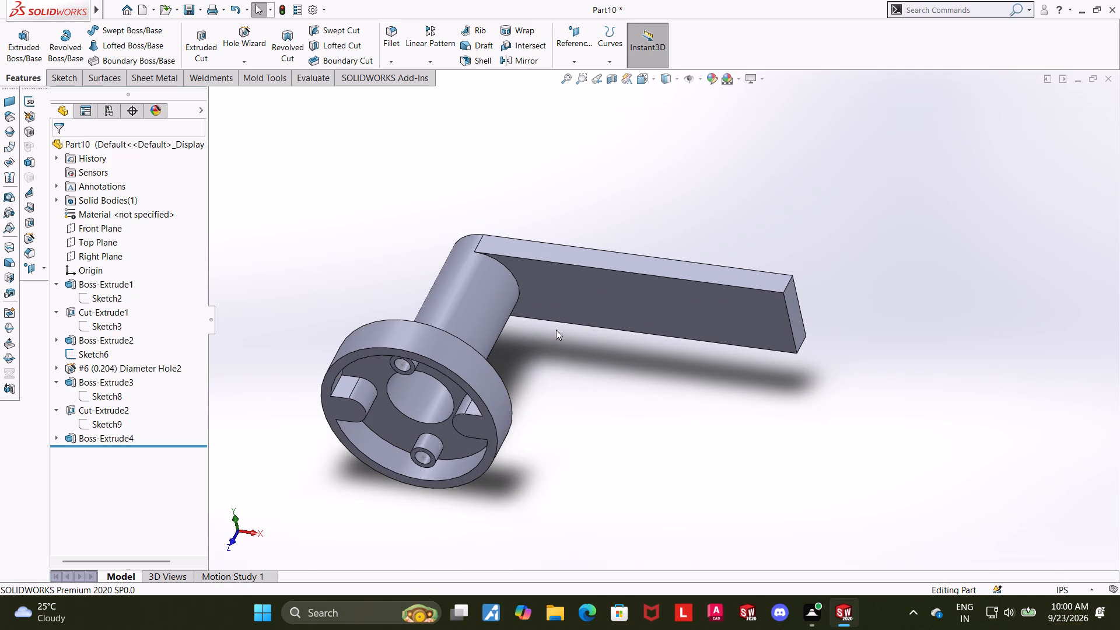
middle_click_drag(556, 328, 555, 302)
middle_click_drag(515, 324, 532, 371)
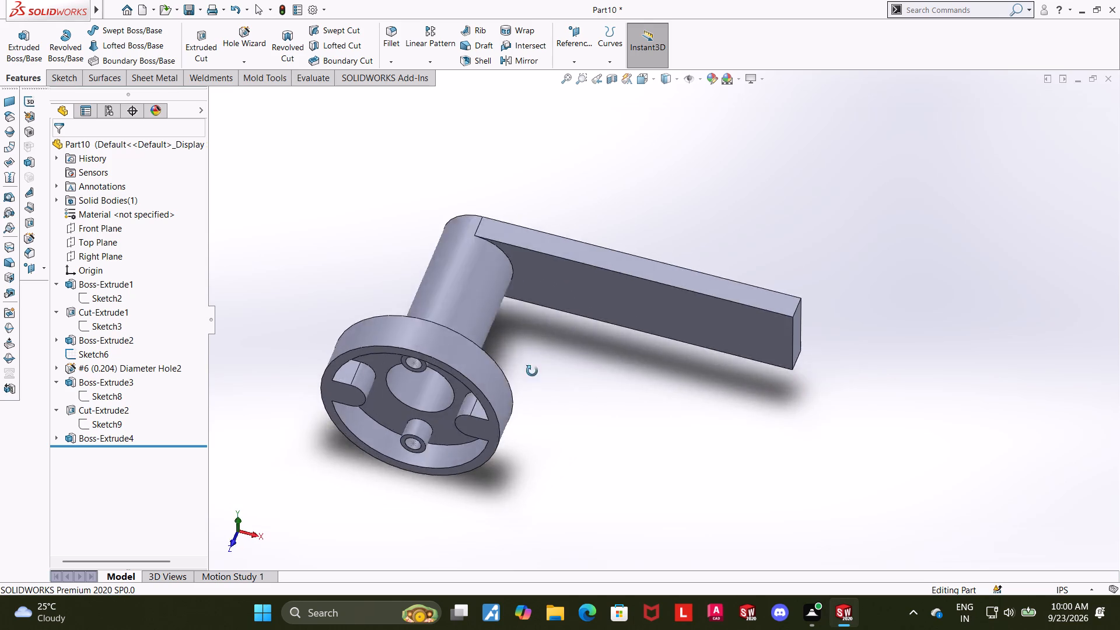
middle_click_drag(532, 371, 517, 289)
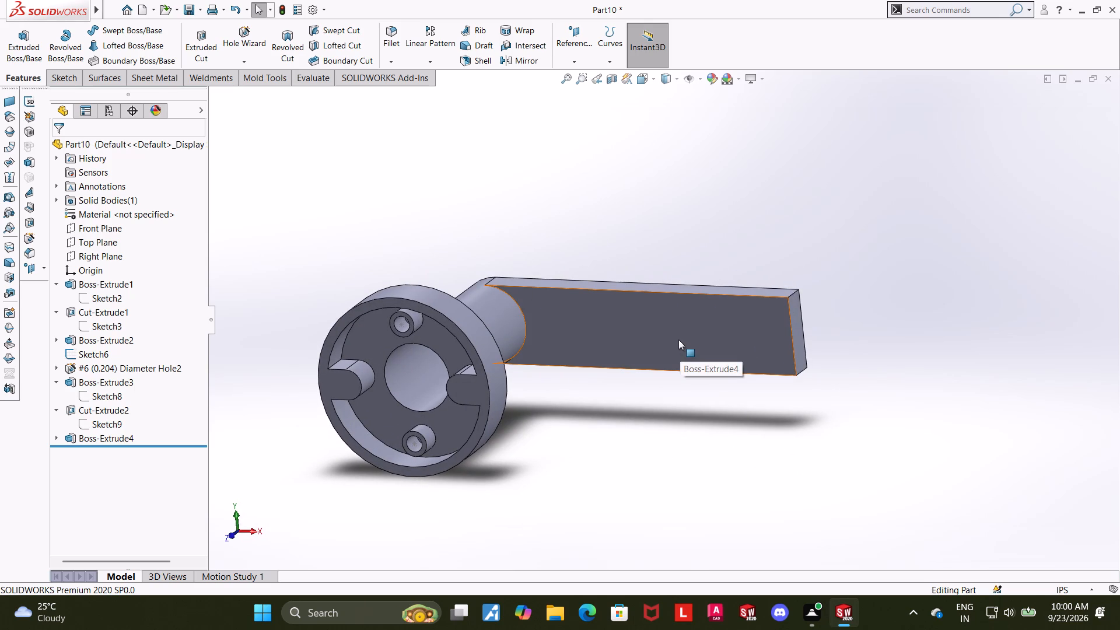
Set up a 0.06 in fillet on the two short edges at the arm's free end and the bore's rim at the pocket floor.
middle_click_drag(770, 314, 712, 360)
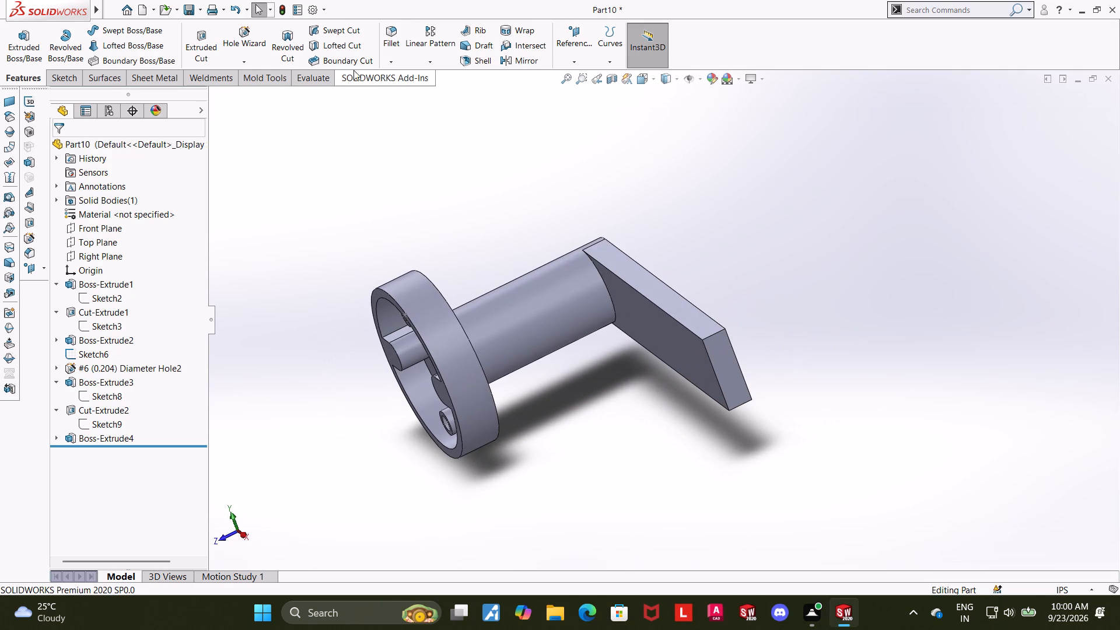
left_click(396, 44)
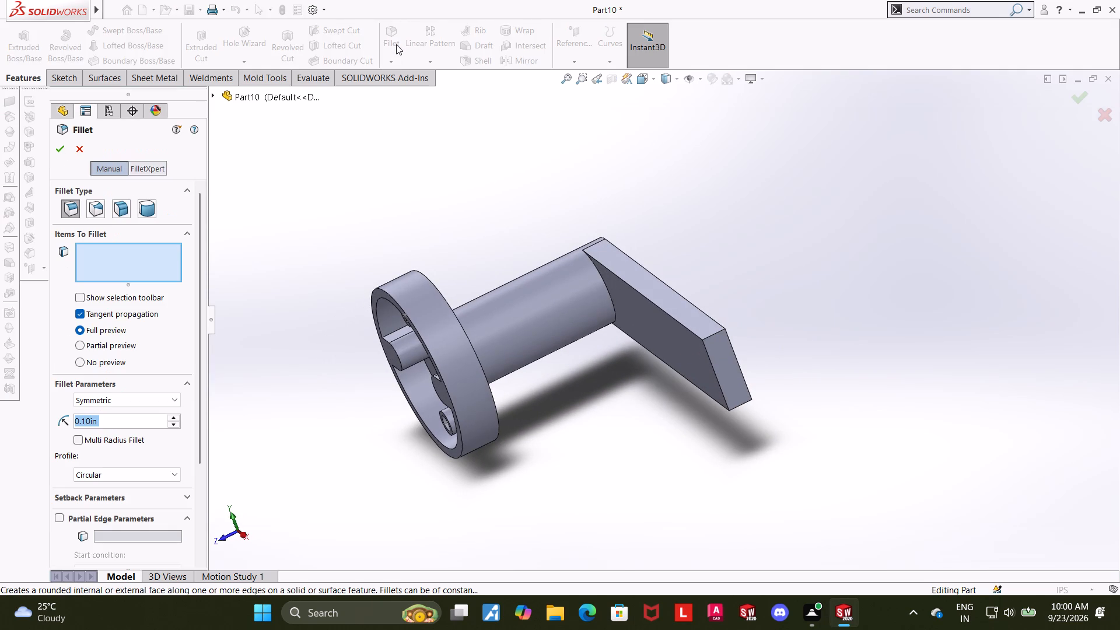
type("0.")
type("06")
key("Return")
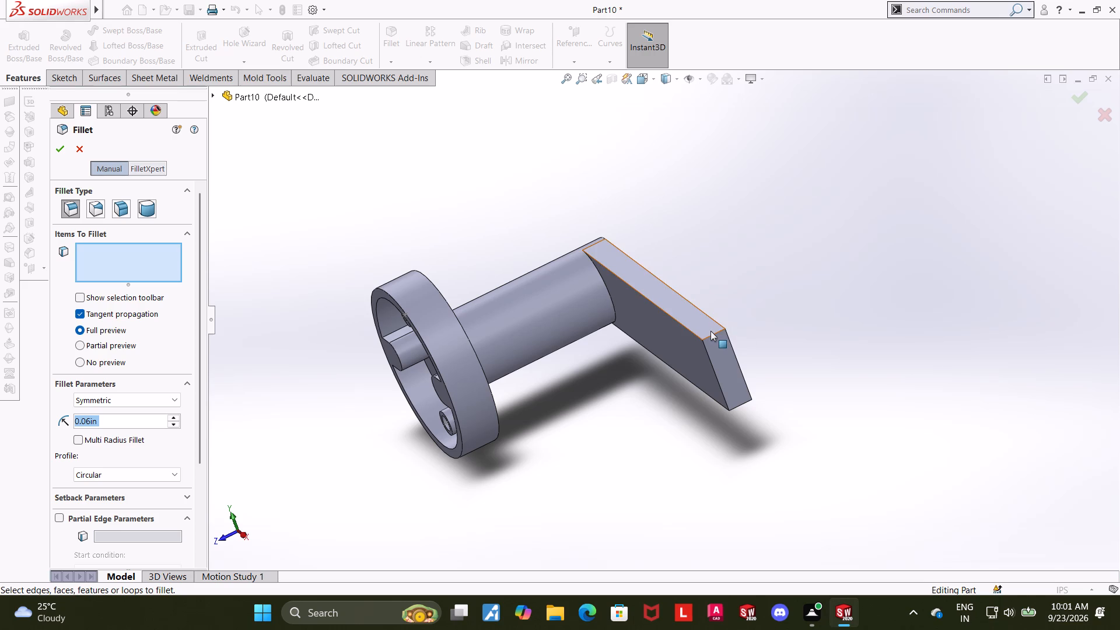
left_click(715, 335)
middle_click_drag(854, 367, 781, 216)
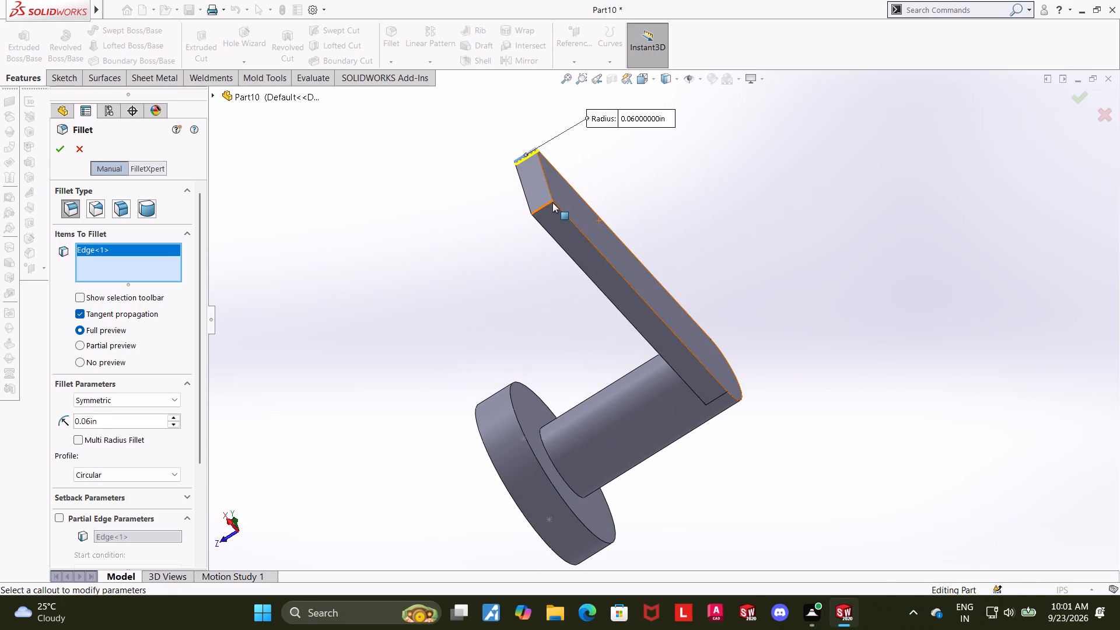
left_click(548, 204)
middle_click_drag(773, 253, 913, 313)
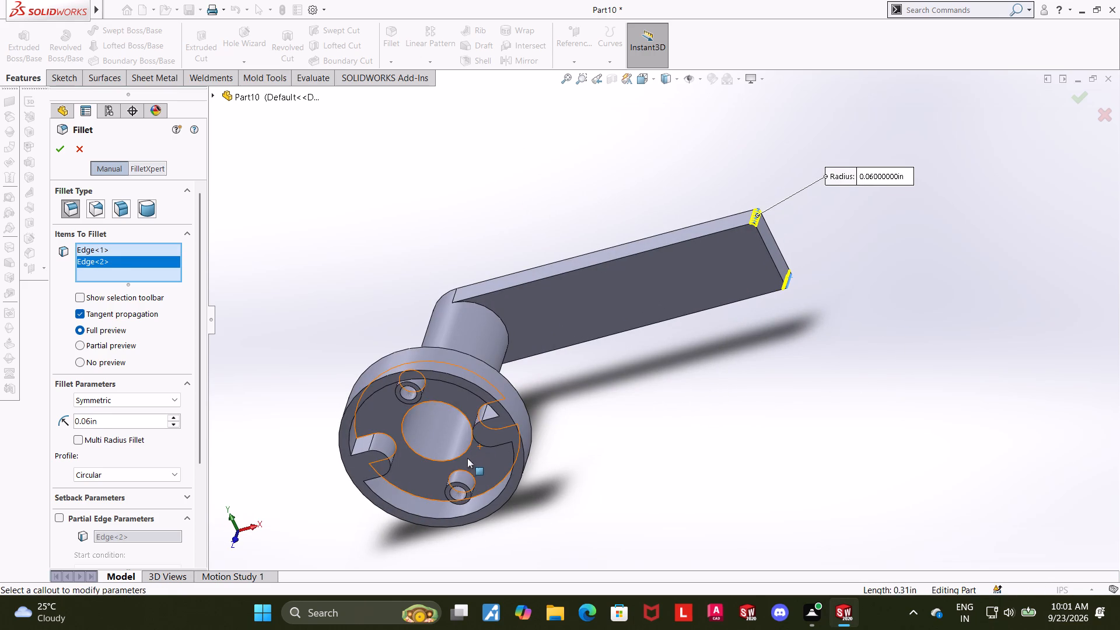
left_click(455, 457)
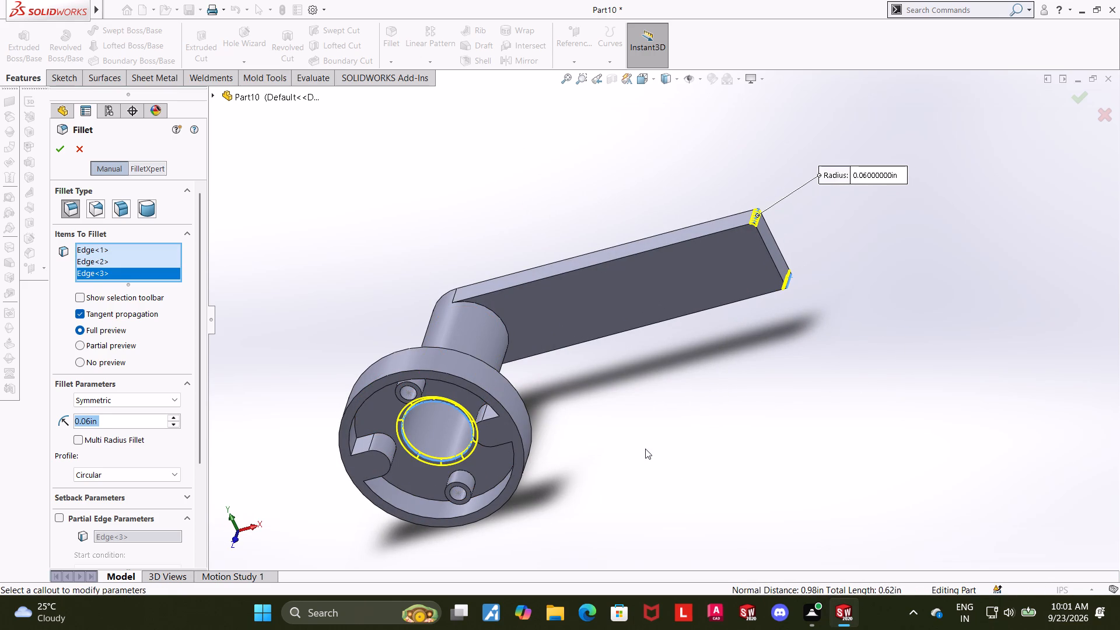
middle_click(664, 447)
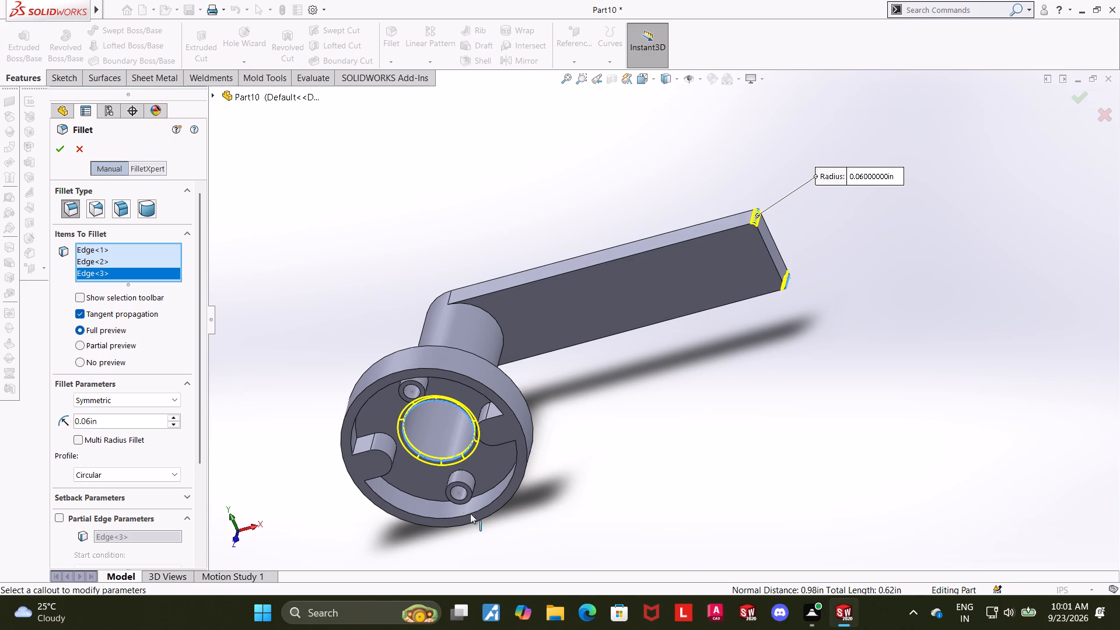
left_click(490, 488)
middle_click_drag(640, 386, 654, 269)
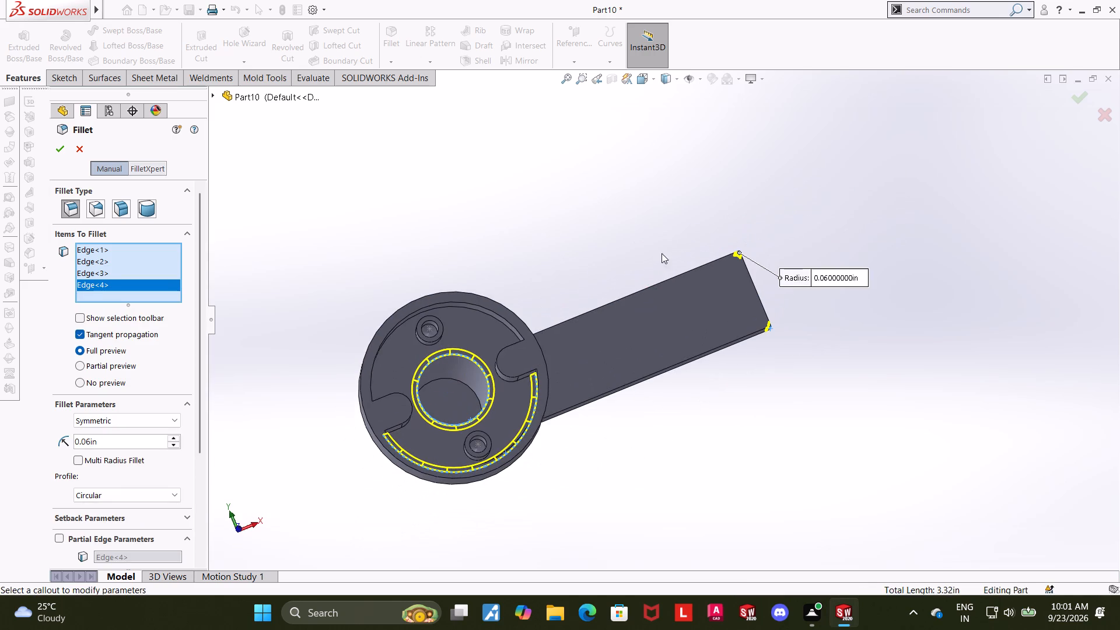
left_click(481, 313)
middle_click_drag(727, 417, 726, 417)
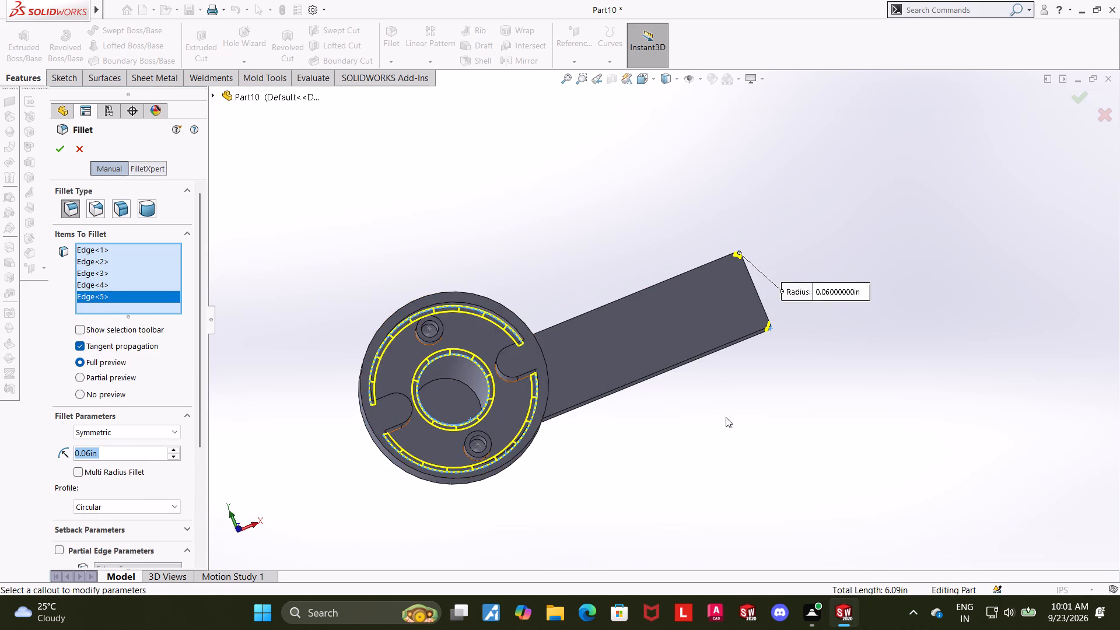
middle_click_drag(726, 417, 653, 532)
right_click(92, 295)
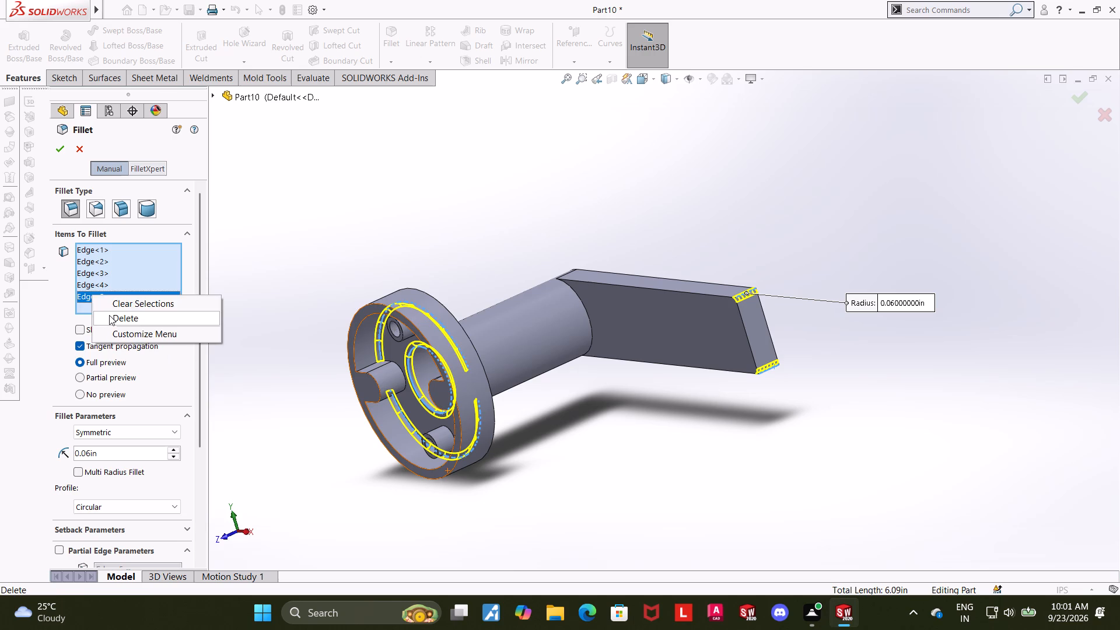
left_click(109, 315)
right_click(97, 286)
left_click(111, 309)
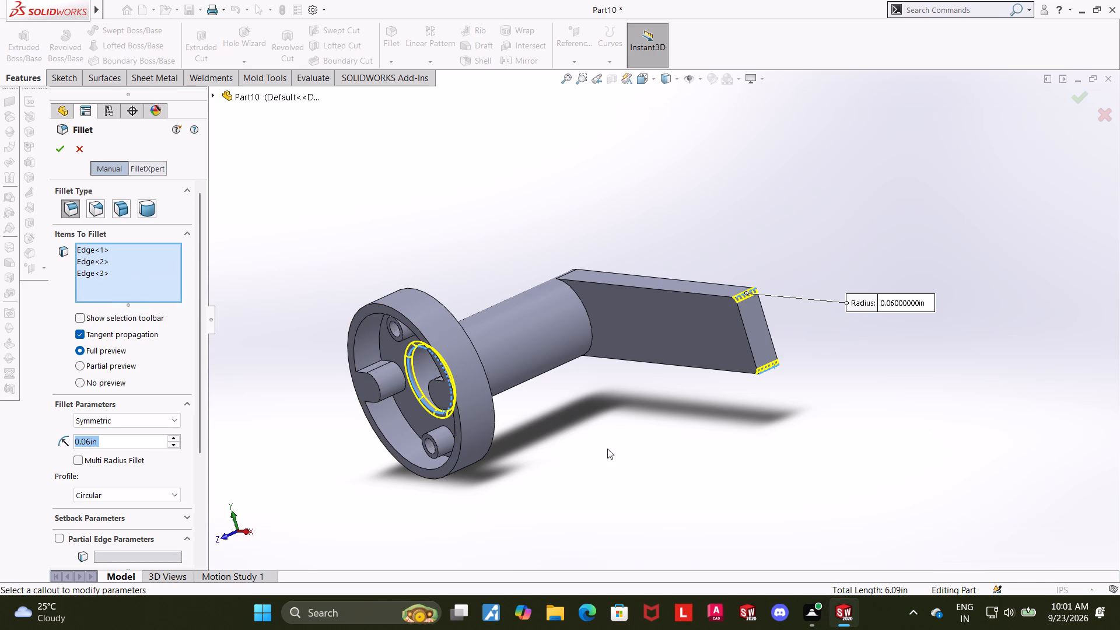
Add the curved edge where the boss meets the arm's inner face to the 0.06 in fillet and apply it.
middle_click_drag(609, 447, 607, 477)
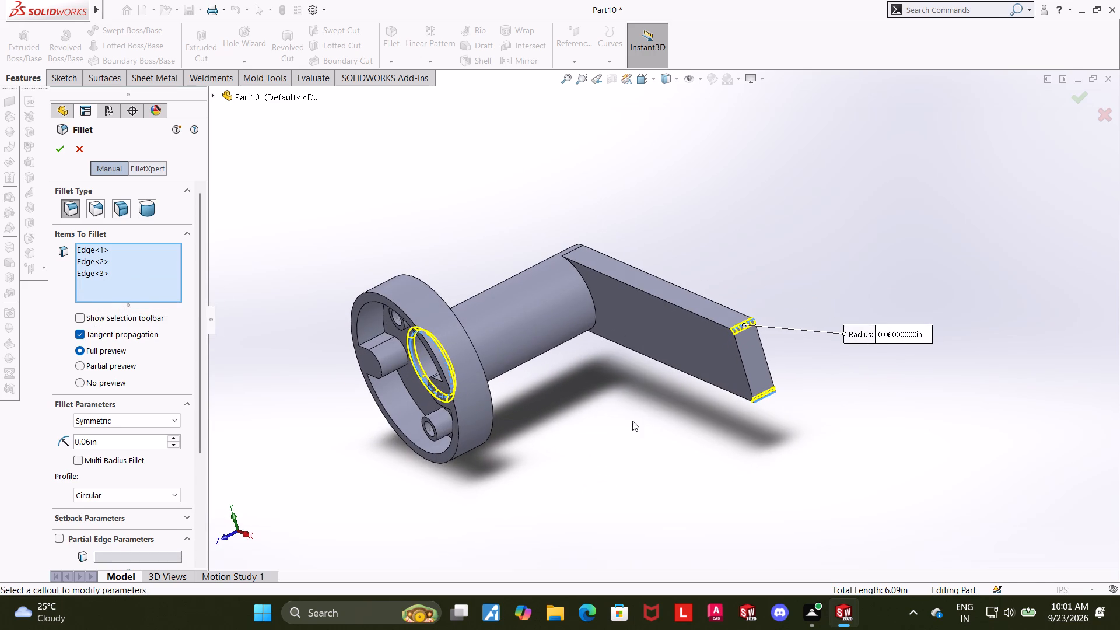
scroll(635, 355, "down", 4)
left_click(561, 265)
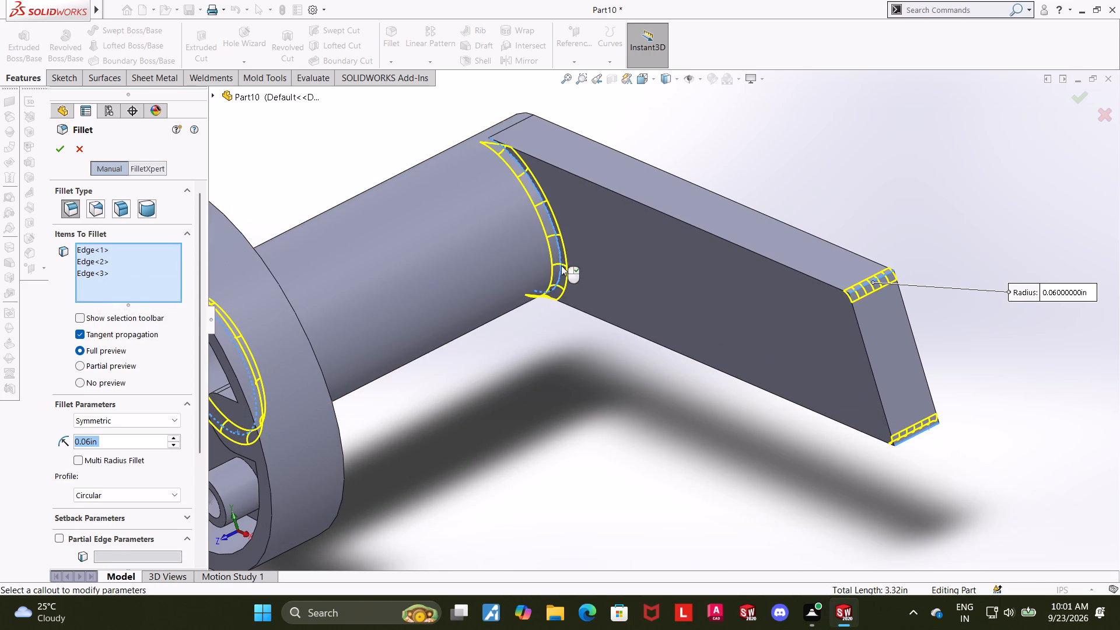
middle_click_drag(571, 367, 607, 324)
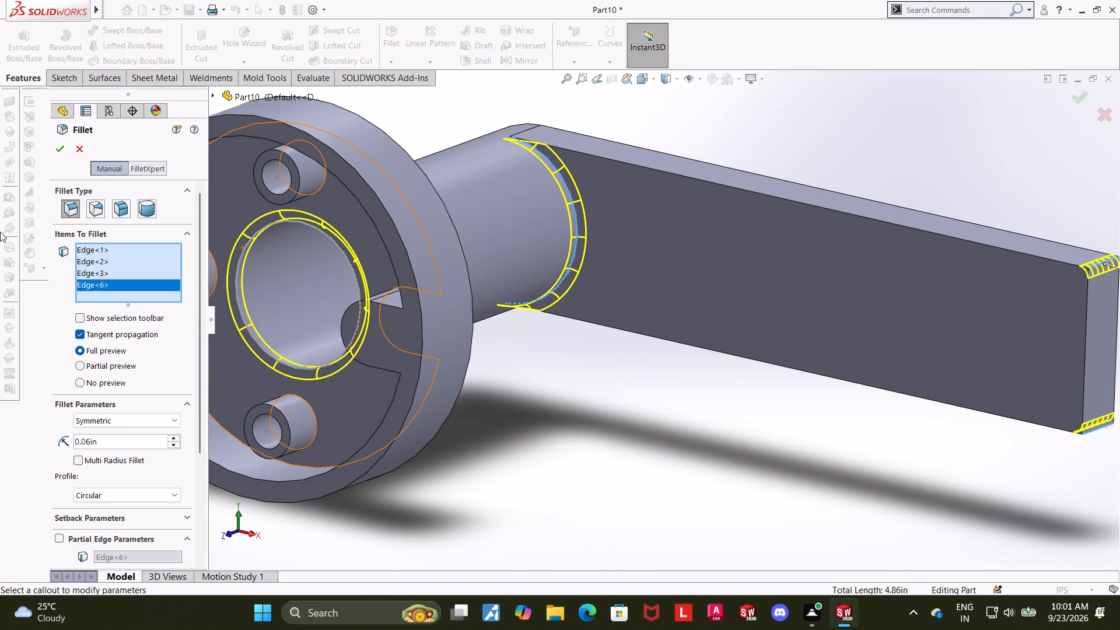
left_click(54, 151)
scroll(757, 424, "up", 5)
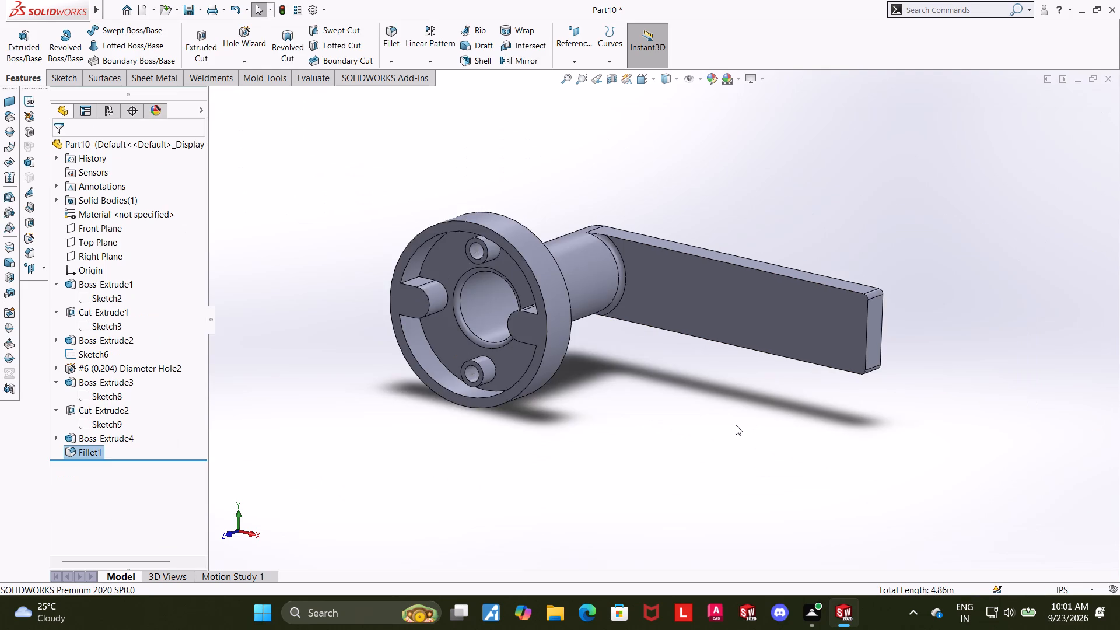
left_click(736, 425)
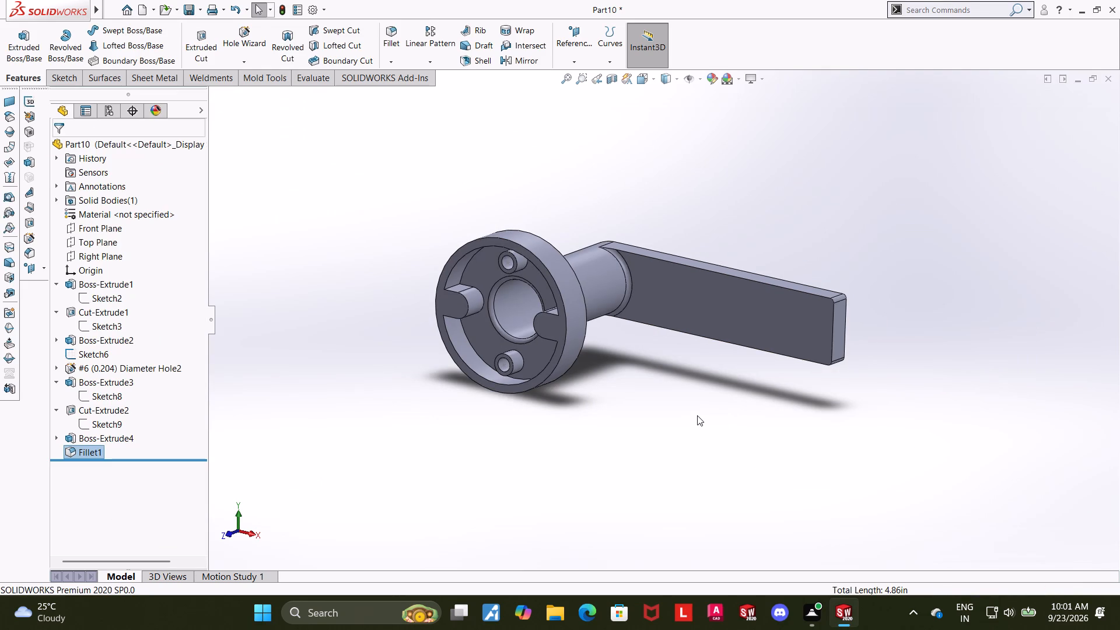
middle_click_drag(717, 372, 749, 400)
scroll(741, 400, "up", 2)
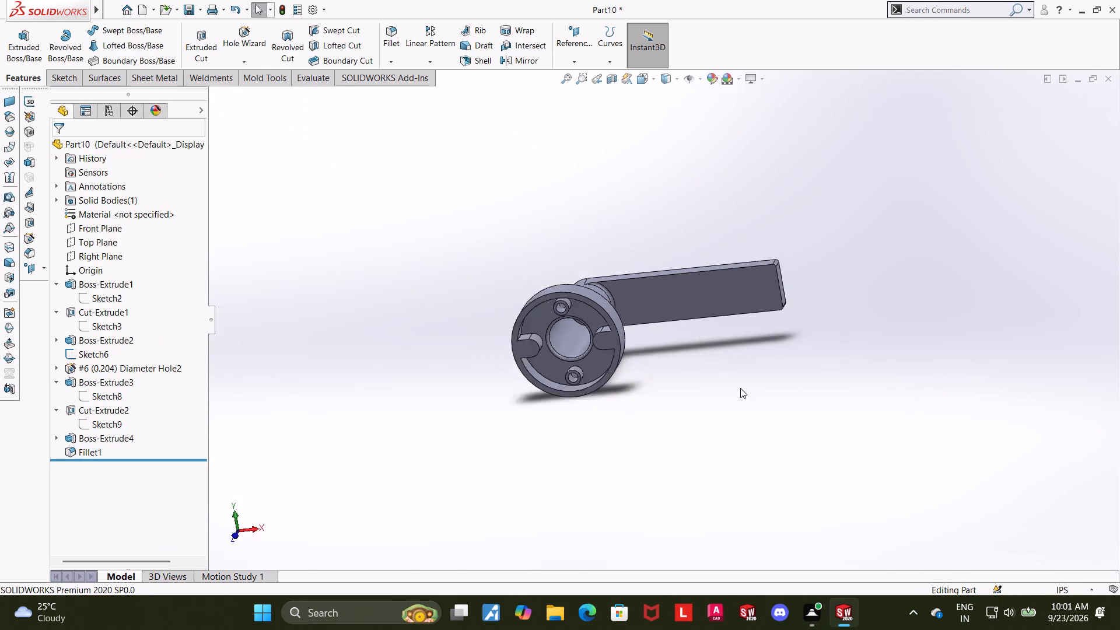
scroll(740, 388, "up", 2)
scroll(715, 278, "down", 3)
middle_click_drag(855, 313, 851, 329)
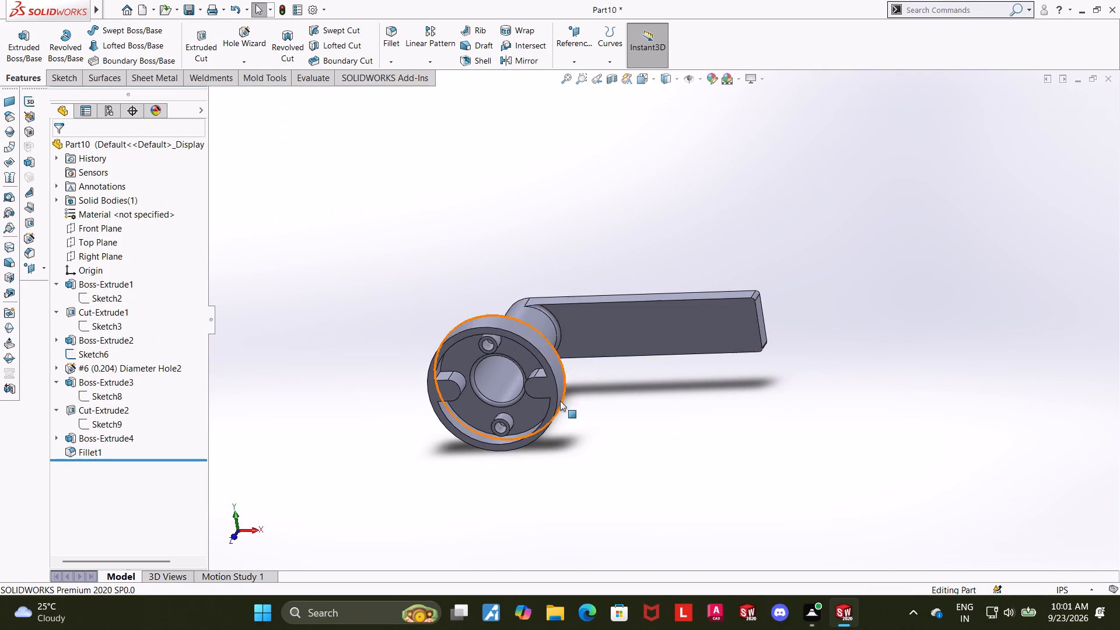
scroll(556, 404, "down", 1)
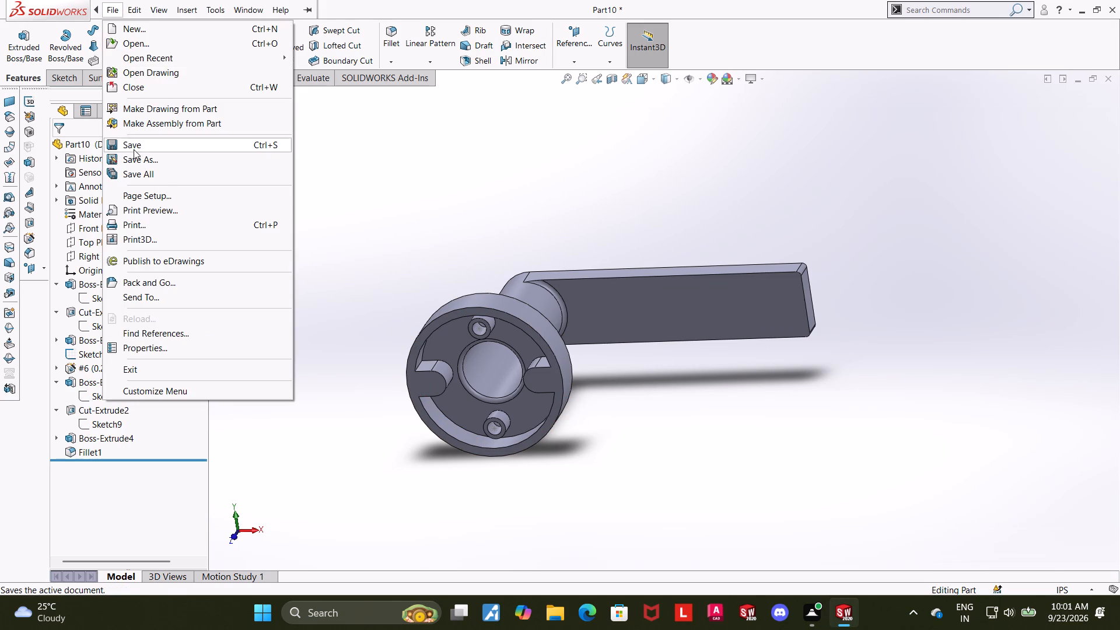
Save the part in the Downloads folder as "Door handle outside".
left_click(134, 155)
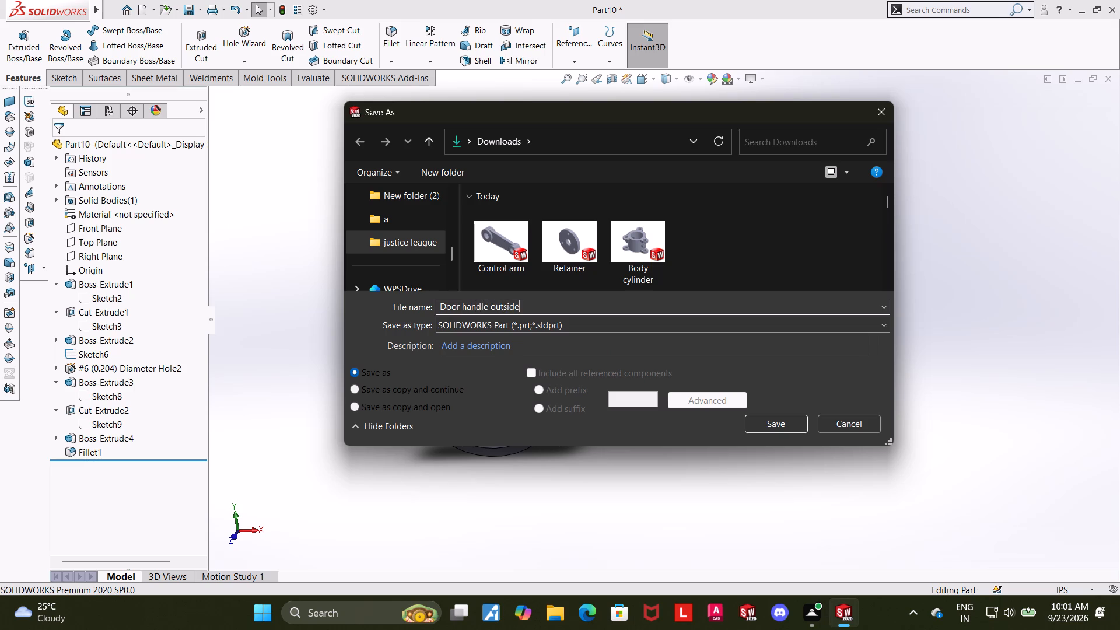
left_click(778, 423)
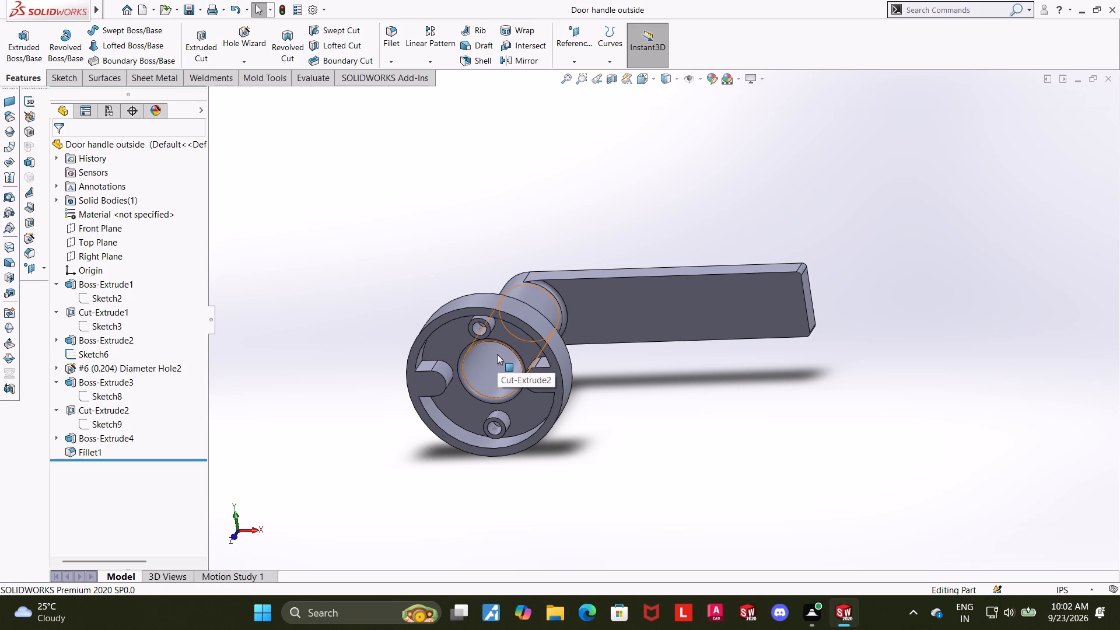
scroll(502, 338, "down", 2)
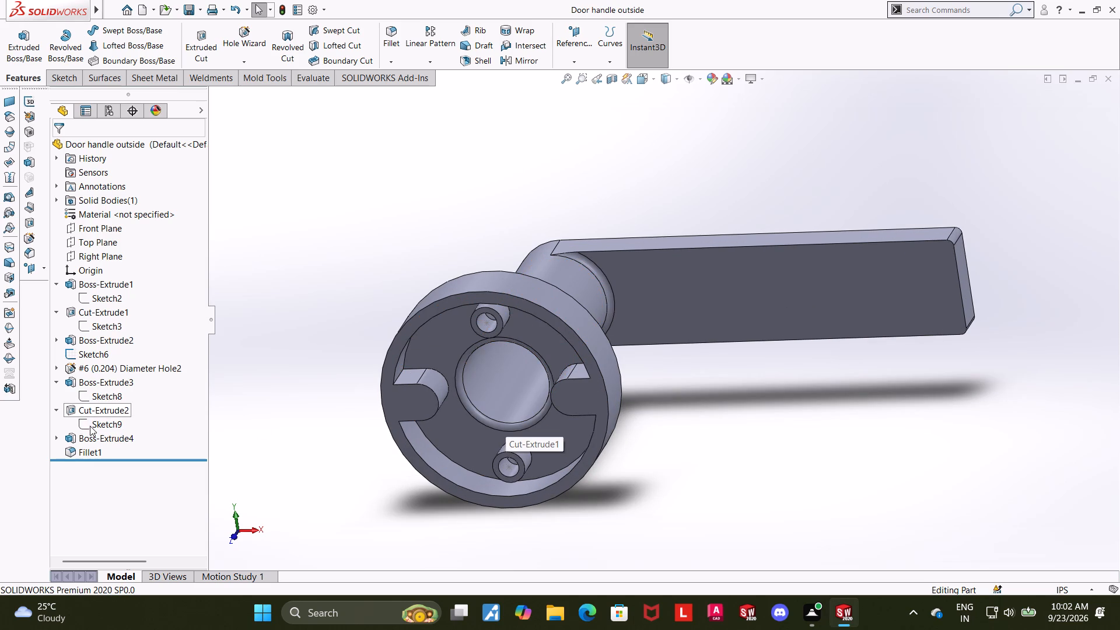
Delete the Boss-Extrude2 feature that forms the two pins in the disc's pocket, choosing to continue the rebuild and ignore the error.
left_click(90, 383)
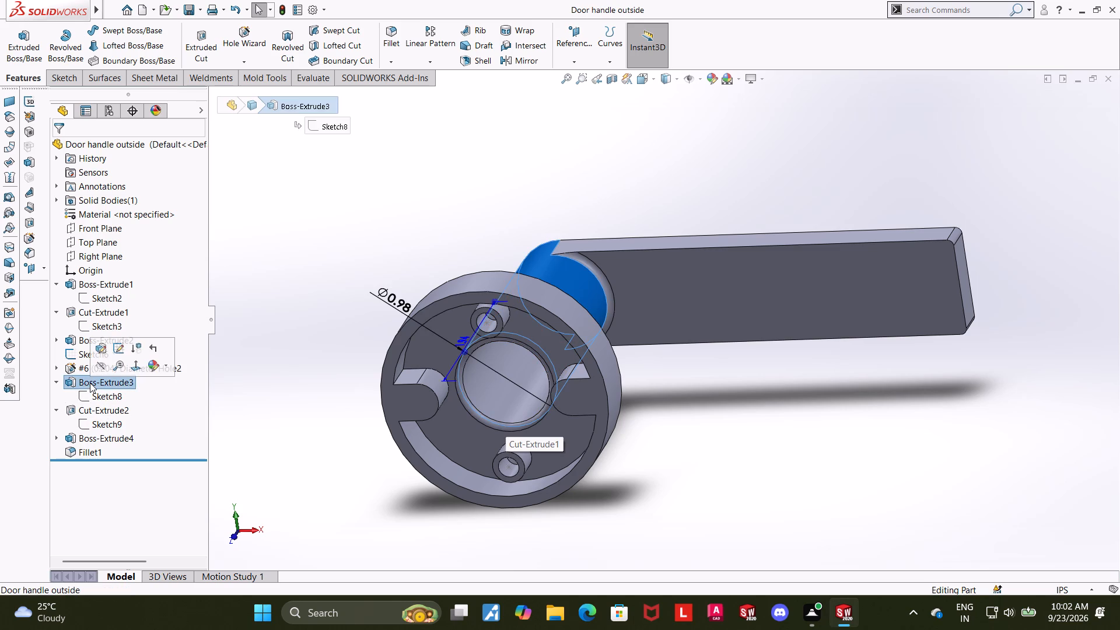
left_click(289, 287)
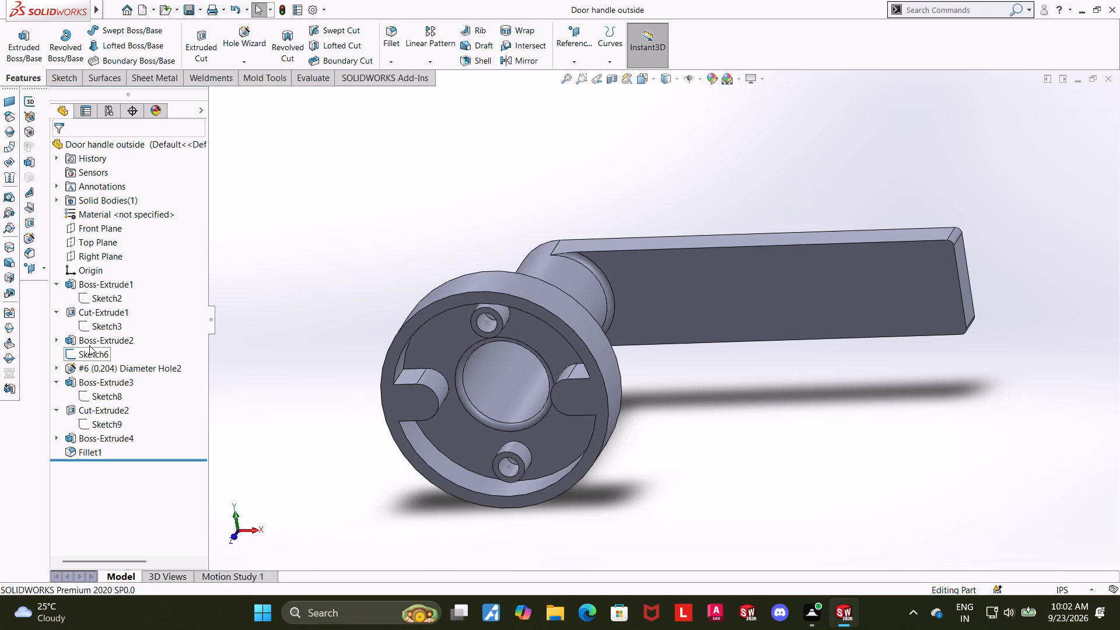
left_click(87, 340)
right_click(106, 348)
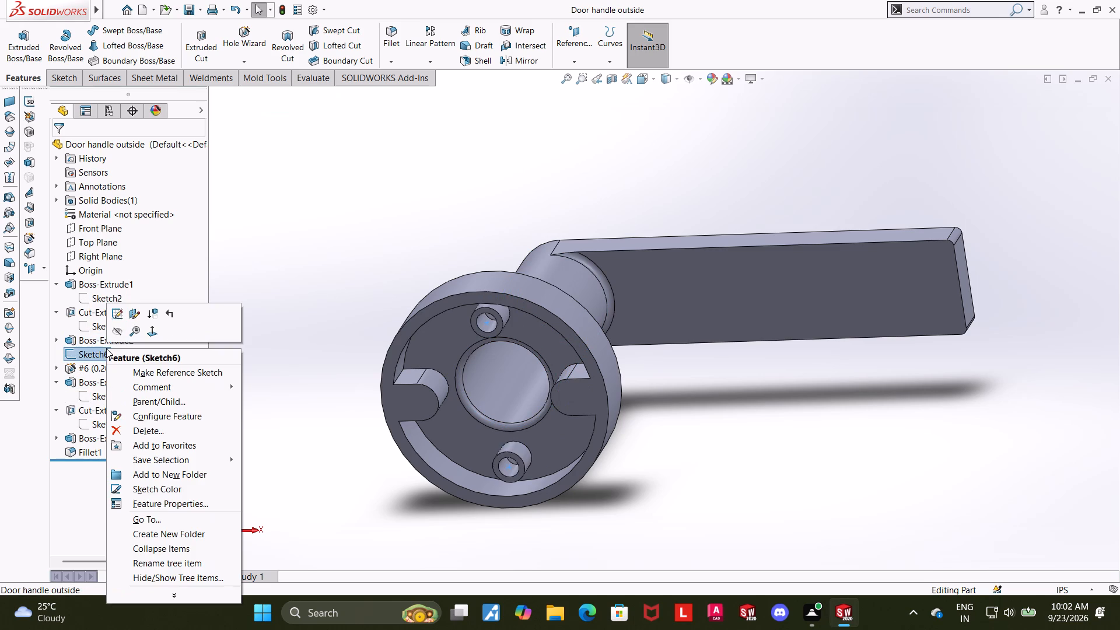
left_click(94, 342)
right_click(94, 342)
left_click(133, 405)
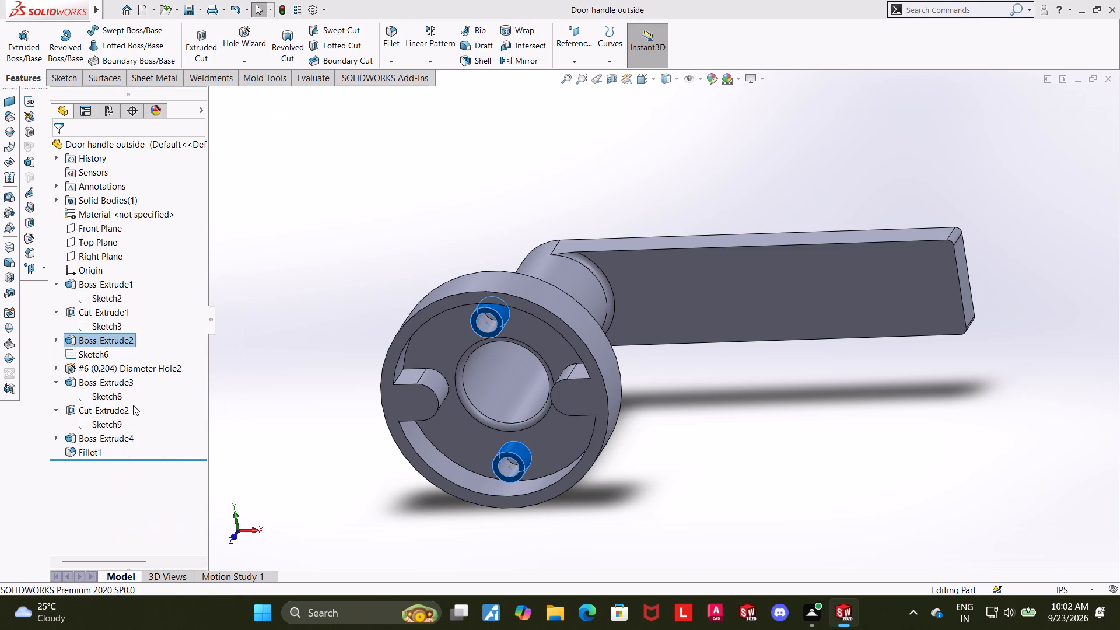
left_click(642, 231)
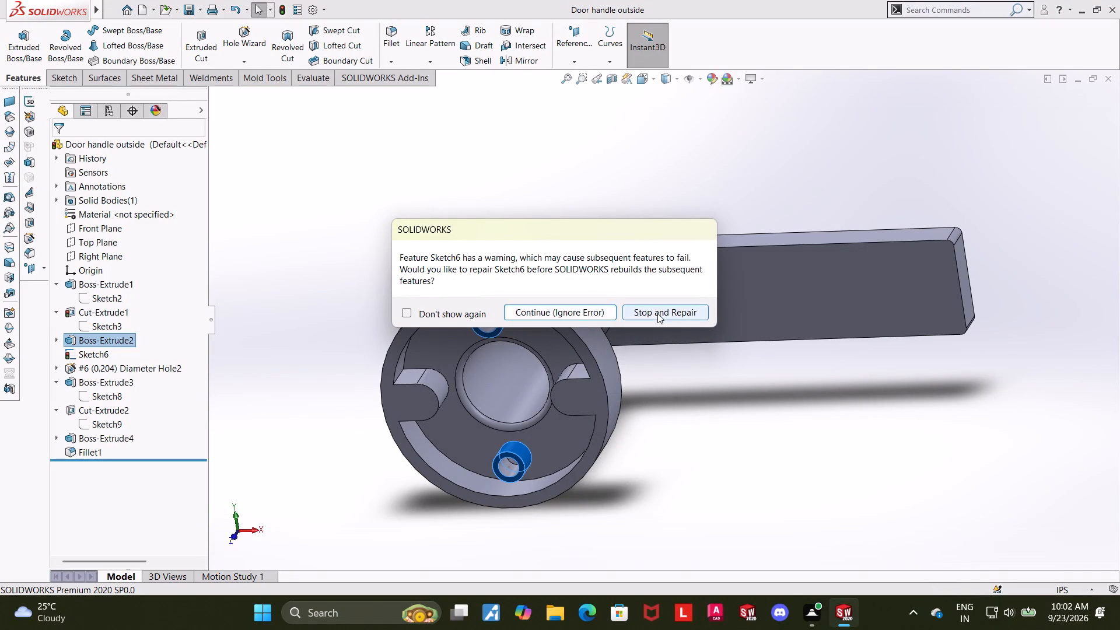
left_click(577, 315)
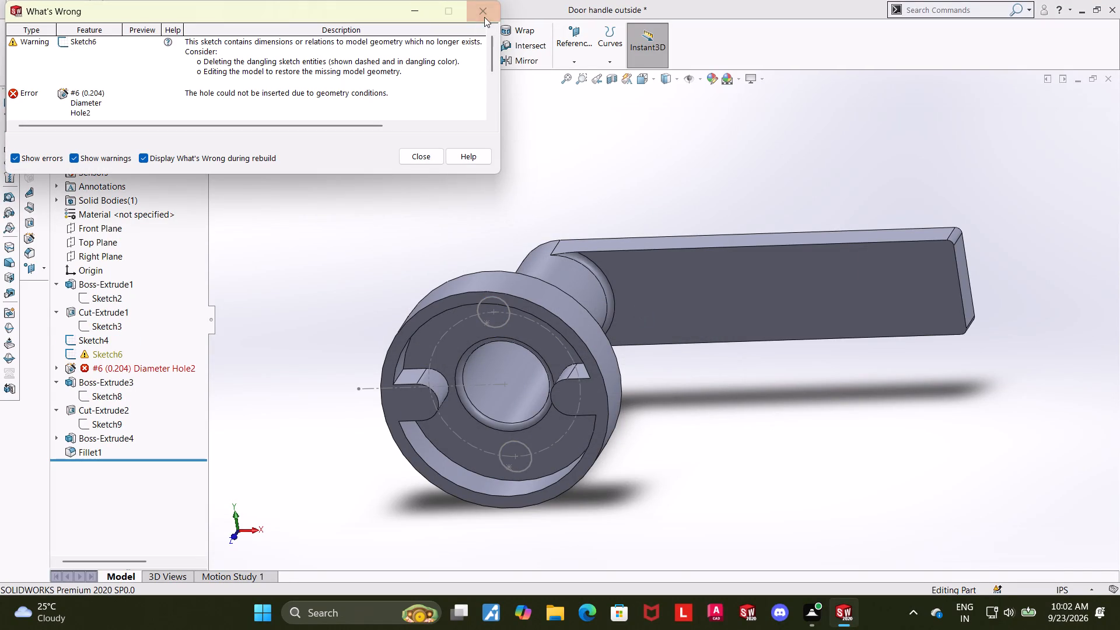
left_click(484, 17)
Delete the #6 (0.204) Diameter Hole2 feature along with its dependent sketches.
right_click(150, 365)
left_click(190, 441)
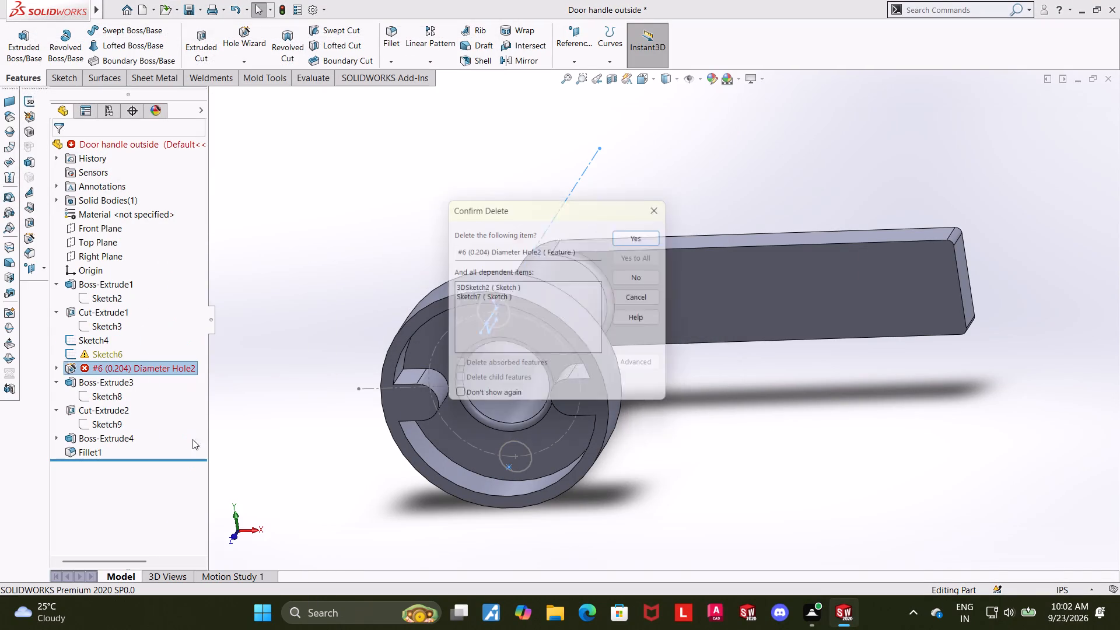
left_click(626, 234)
left_click(721, 408)
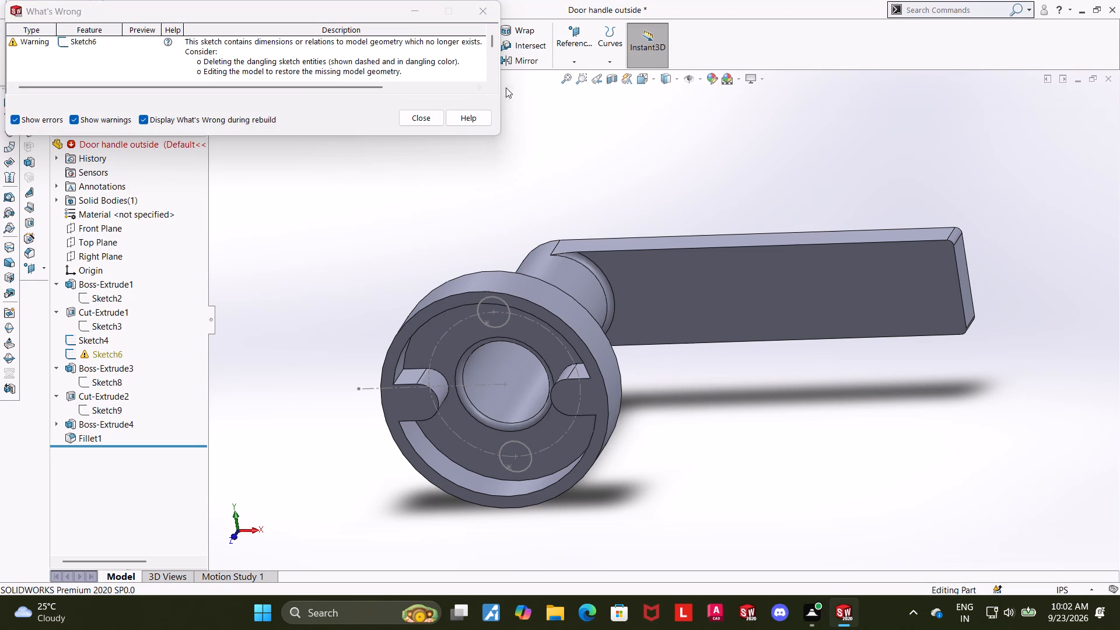
left_click(490, 2)
Delete the leftover Sketch6 that belonged to the removed pin holes.
right_click(98, 349)
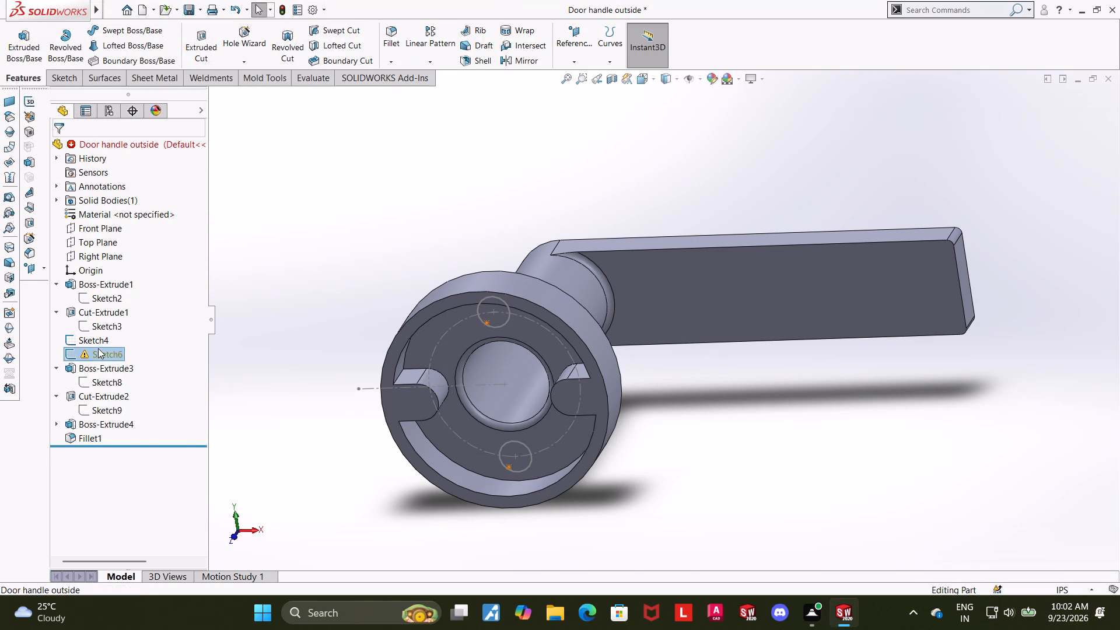
left_click(120, 445)
left_click(633, 229)
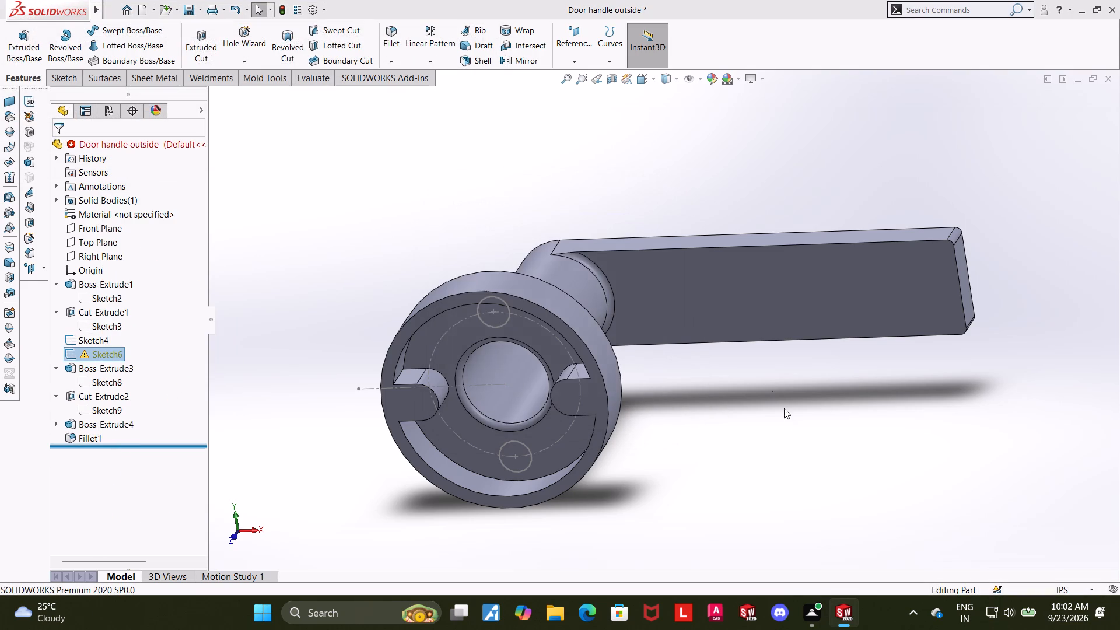
left_click(789, 417)
Examine the disc's pocket floor and the sketches behind the disc, the pocket and the two pin circles.
middle_click_drag(684, 387, 700, 292)
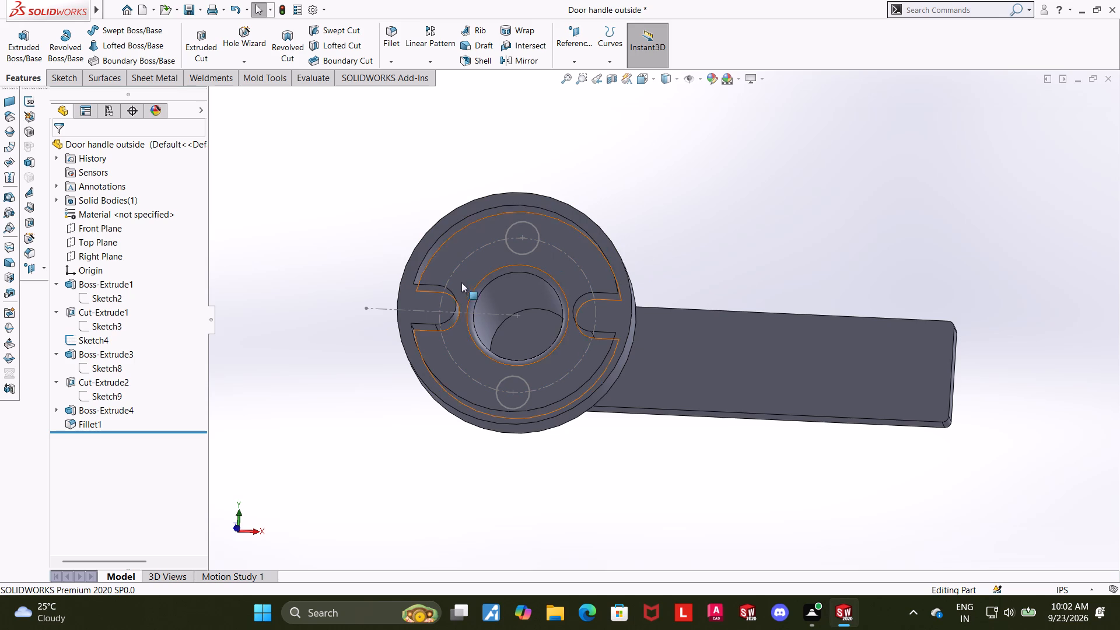
middle_click_drag(489, 254, 494, 277)
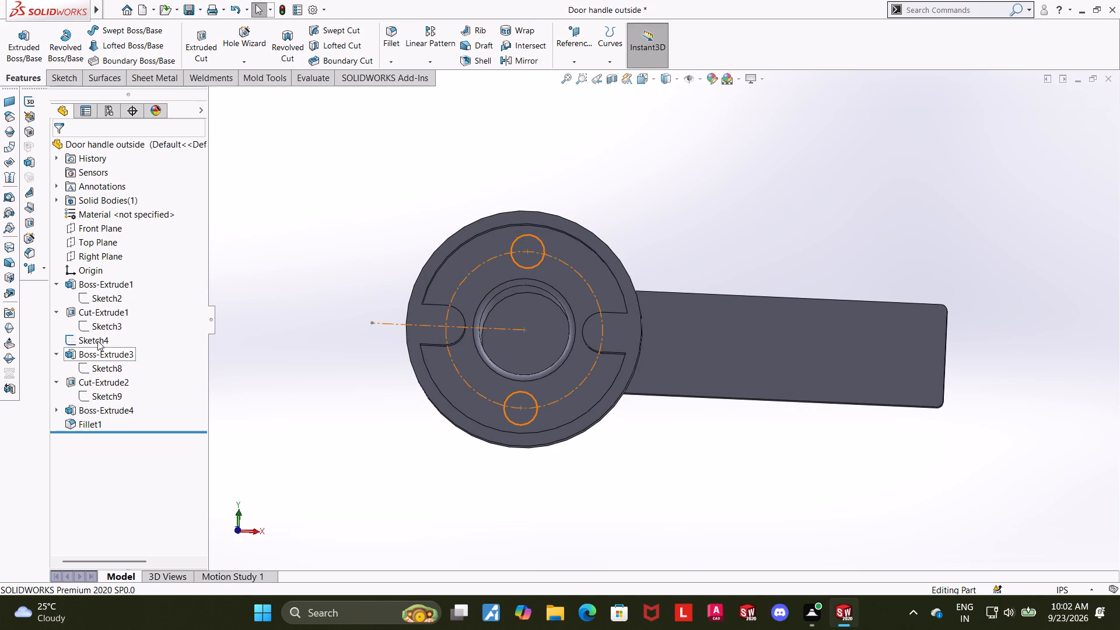
left_click(97, 326)
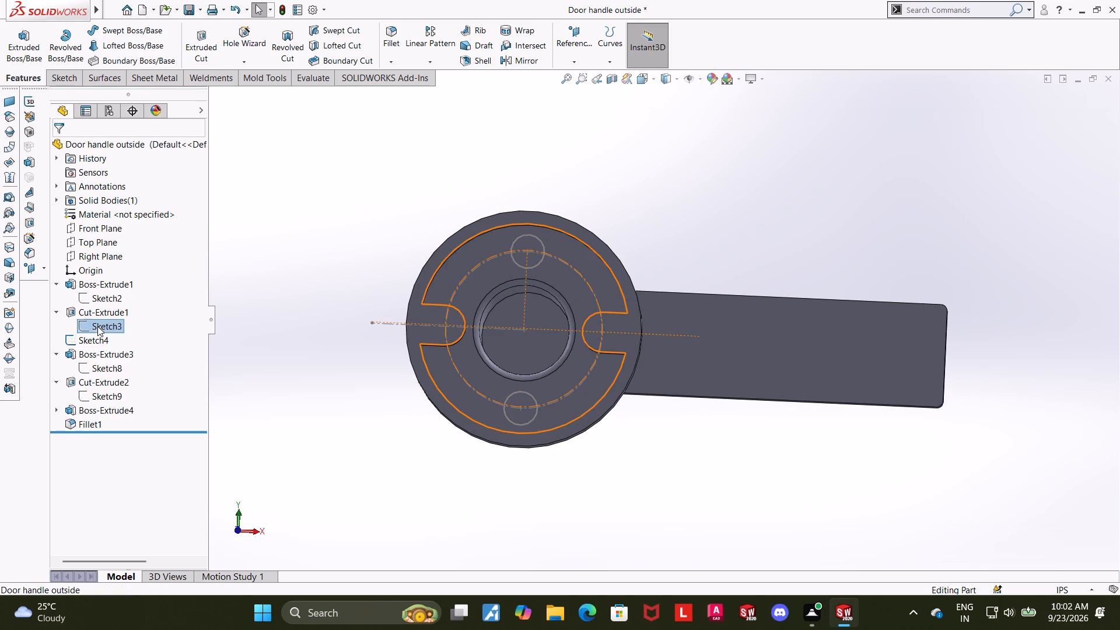
left_click(91, 294)
left_click(242, 301)
middle_click_drag(288, 291, 297, 313)
middle_click_drag(289, 320, 282, 321)
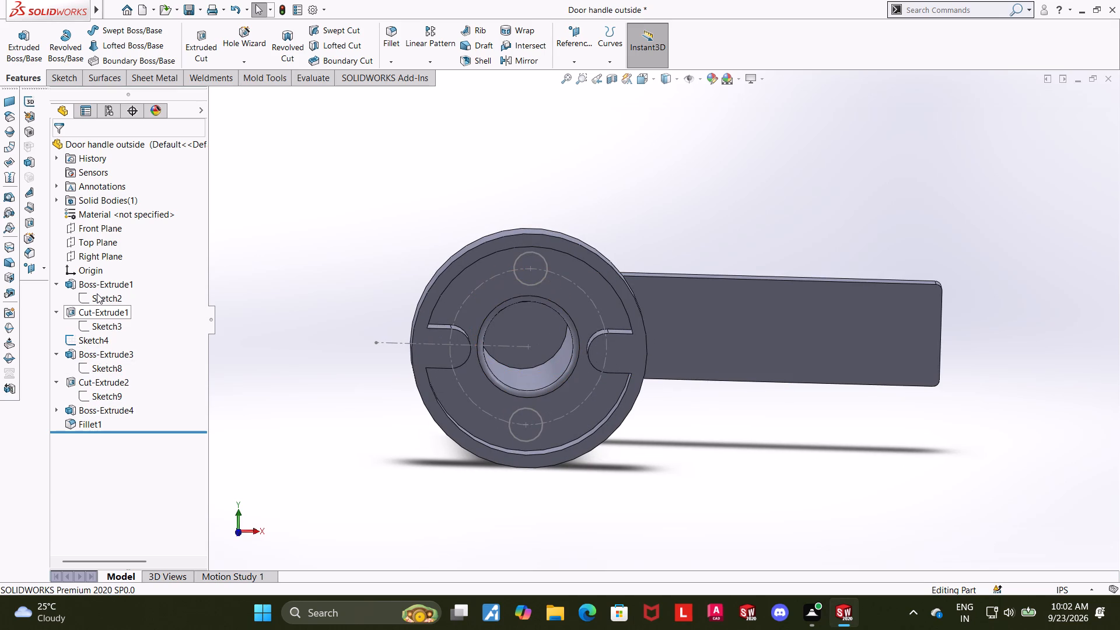
left_click(352, 498)
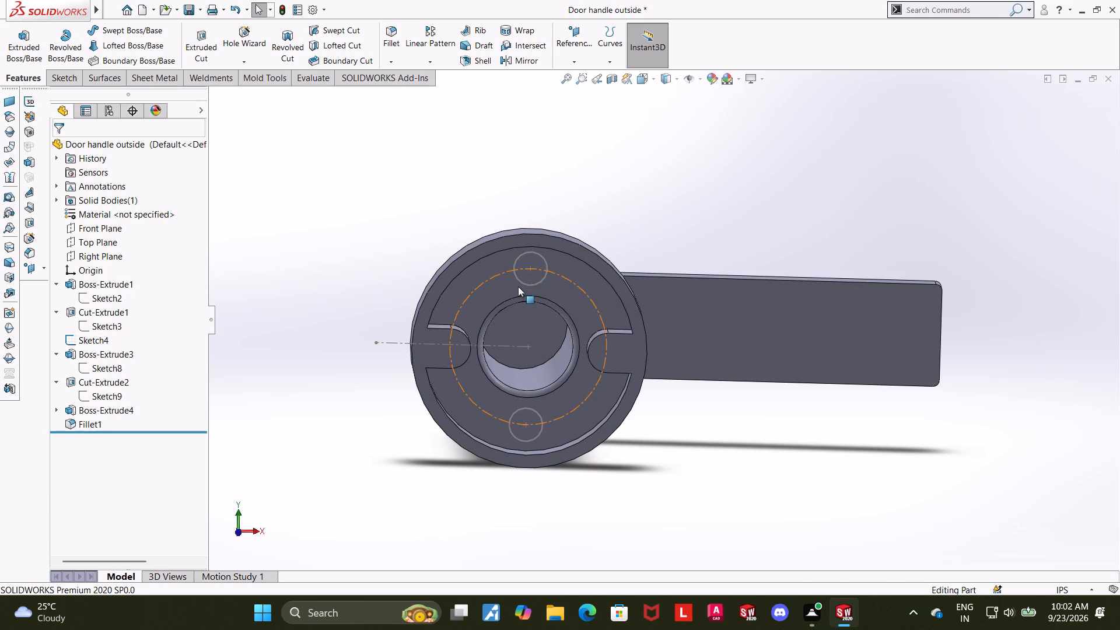
left_click(582, 290)
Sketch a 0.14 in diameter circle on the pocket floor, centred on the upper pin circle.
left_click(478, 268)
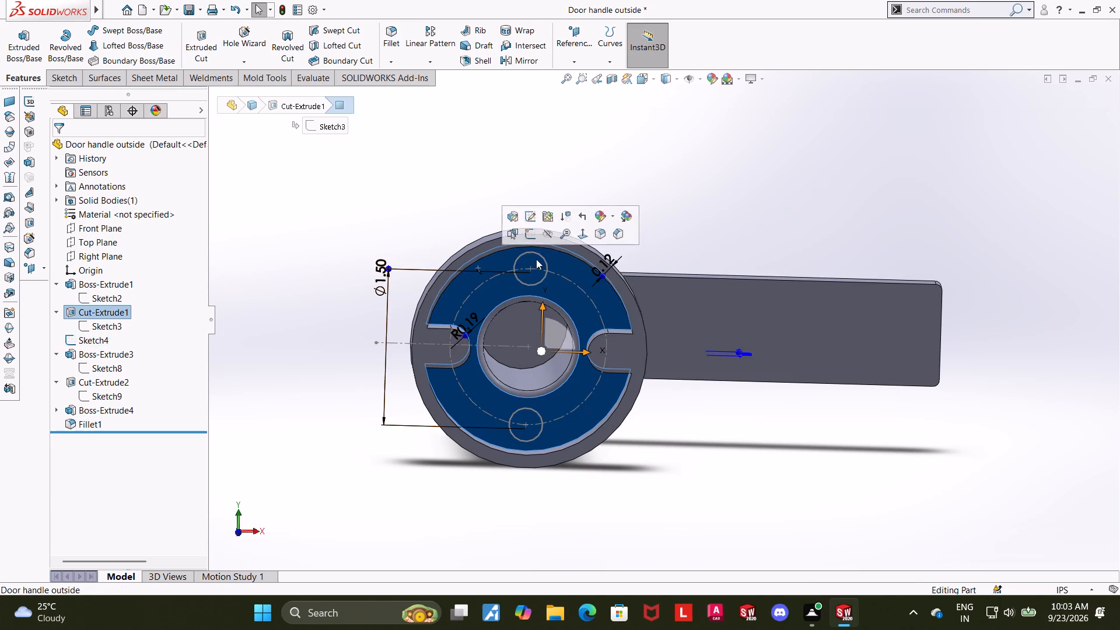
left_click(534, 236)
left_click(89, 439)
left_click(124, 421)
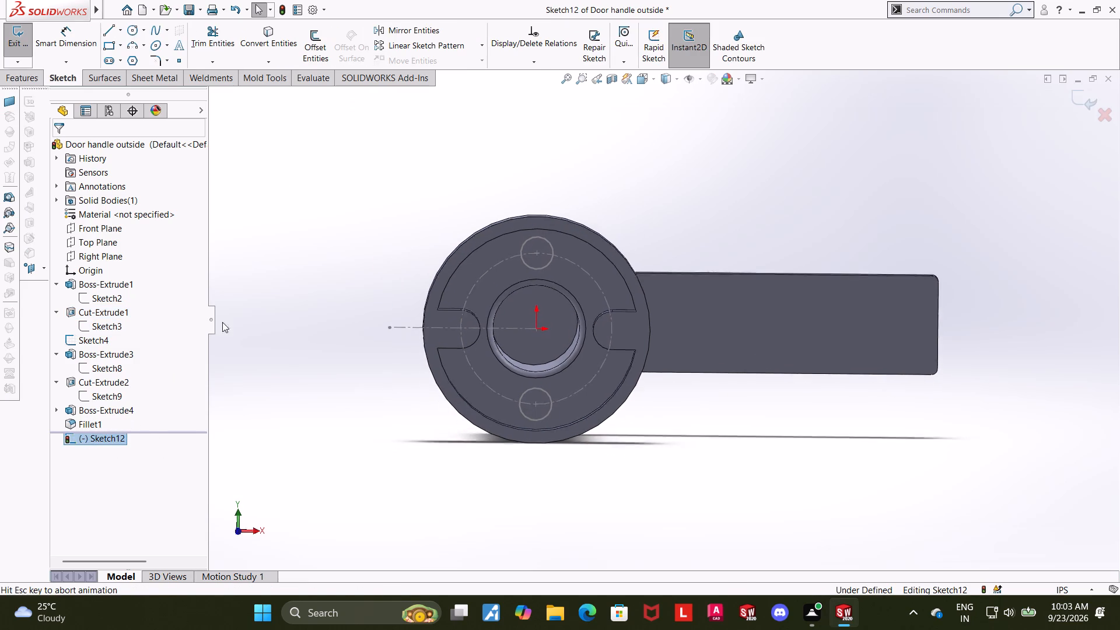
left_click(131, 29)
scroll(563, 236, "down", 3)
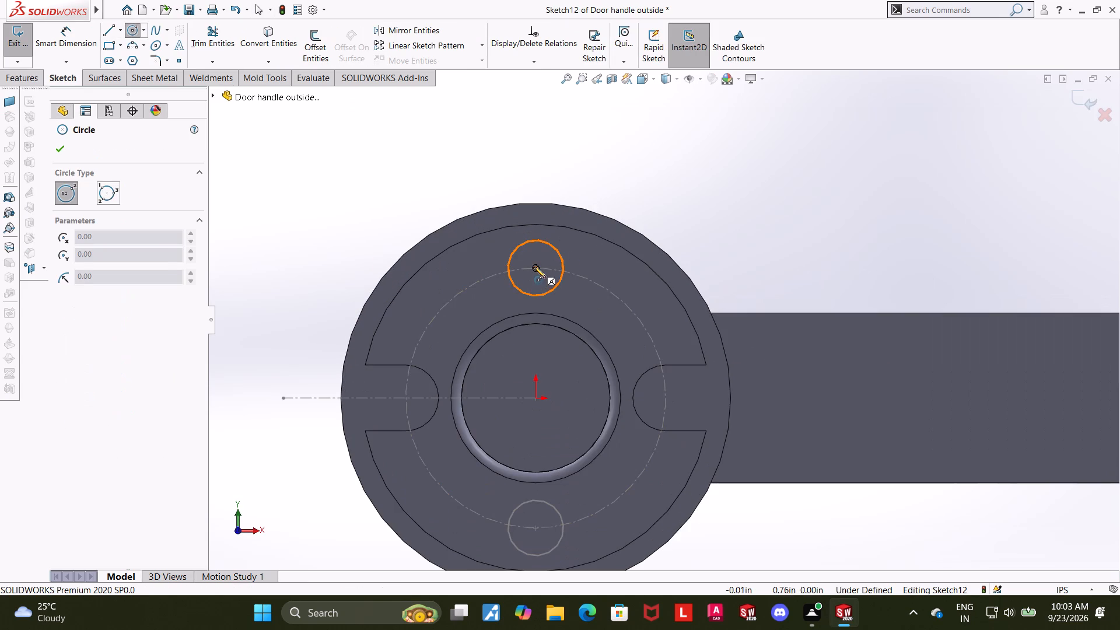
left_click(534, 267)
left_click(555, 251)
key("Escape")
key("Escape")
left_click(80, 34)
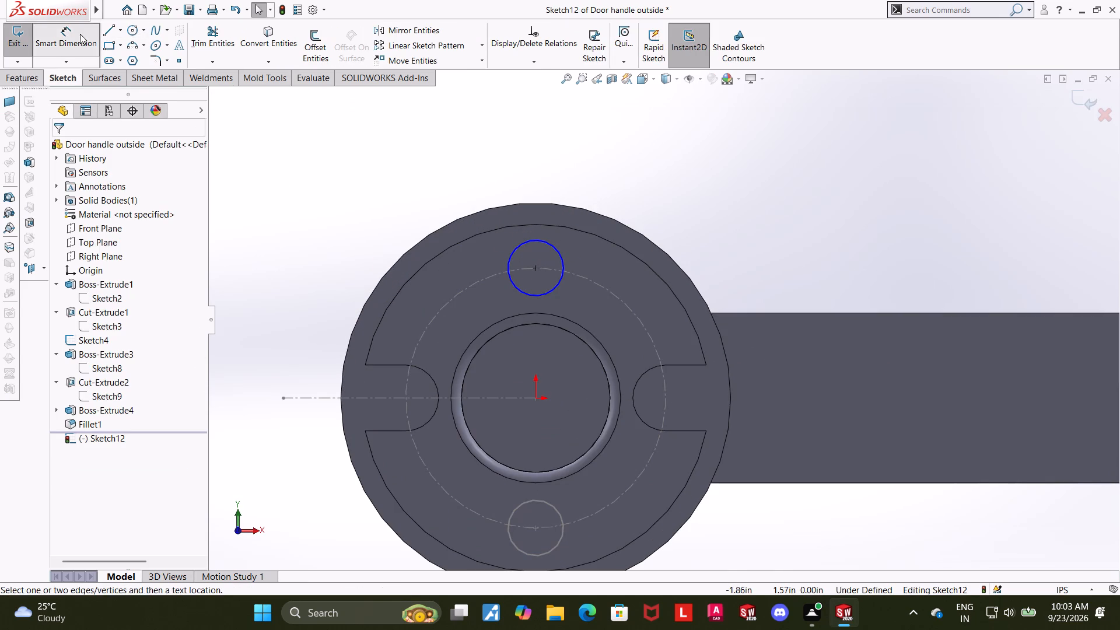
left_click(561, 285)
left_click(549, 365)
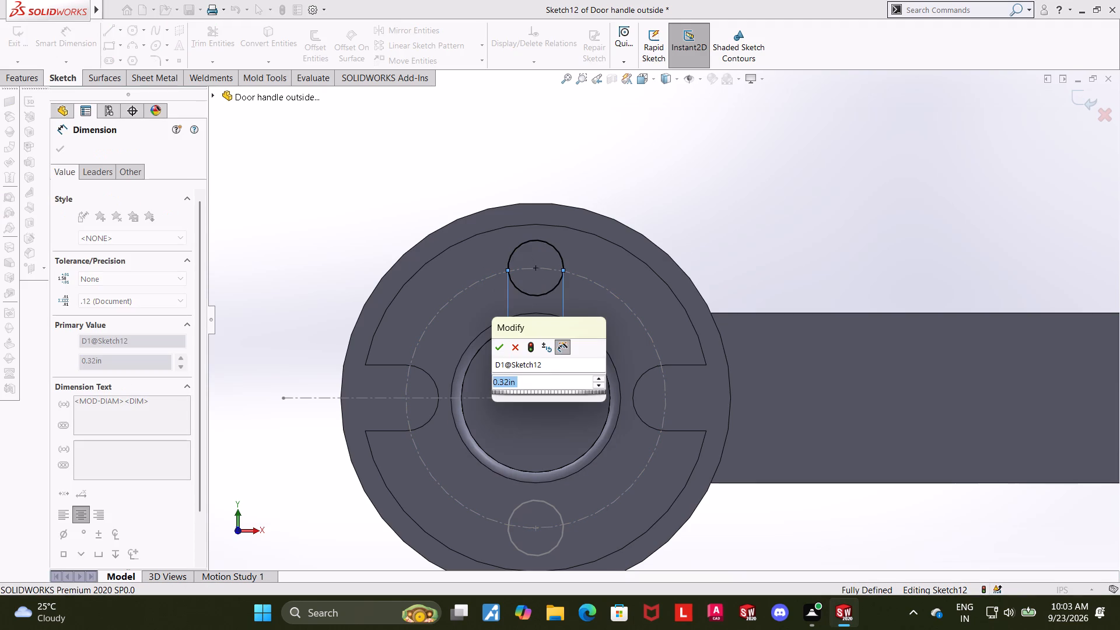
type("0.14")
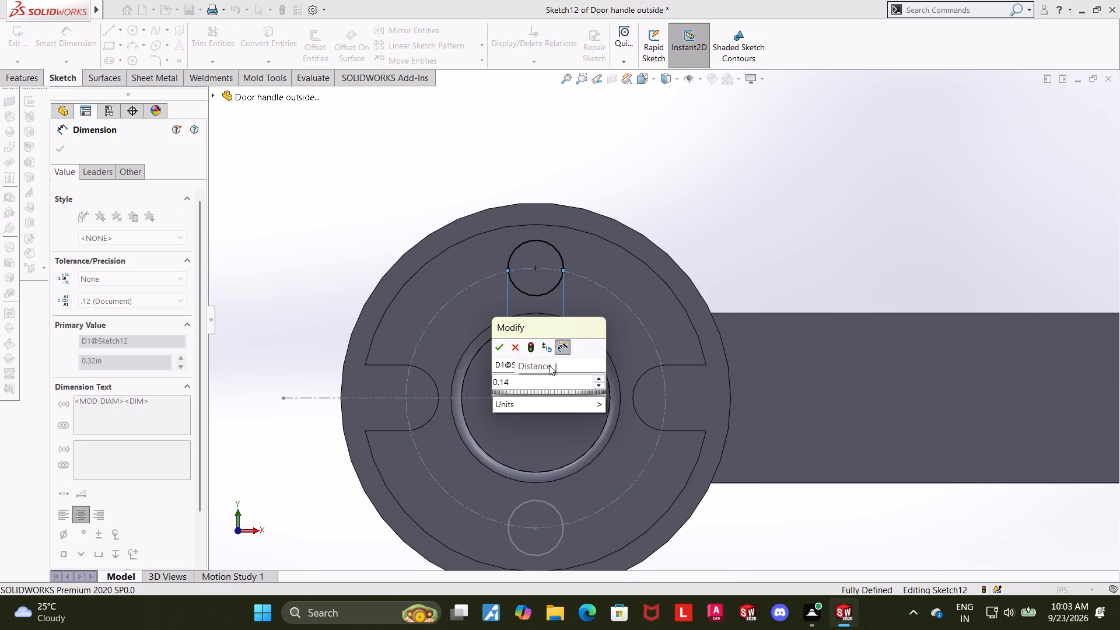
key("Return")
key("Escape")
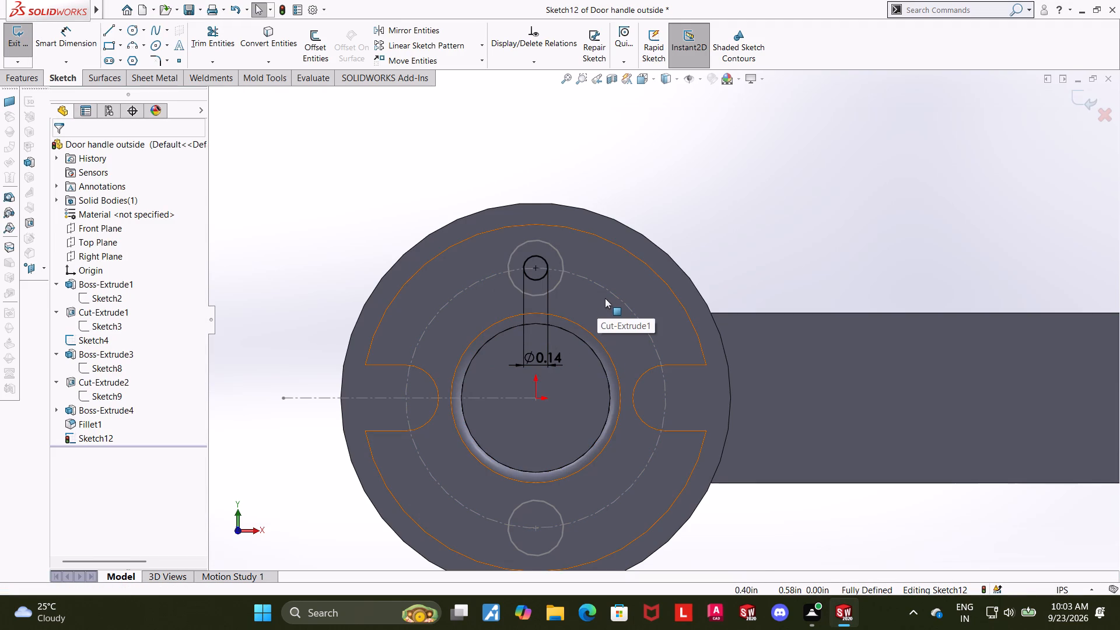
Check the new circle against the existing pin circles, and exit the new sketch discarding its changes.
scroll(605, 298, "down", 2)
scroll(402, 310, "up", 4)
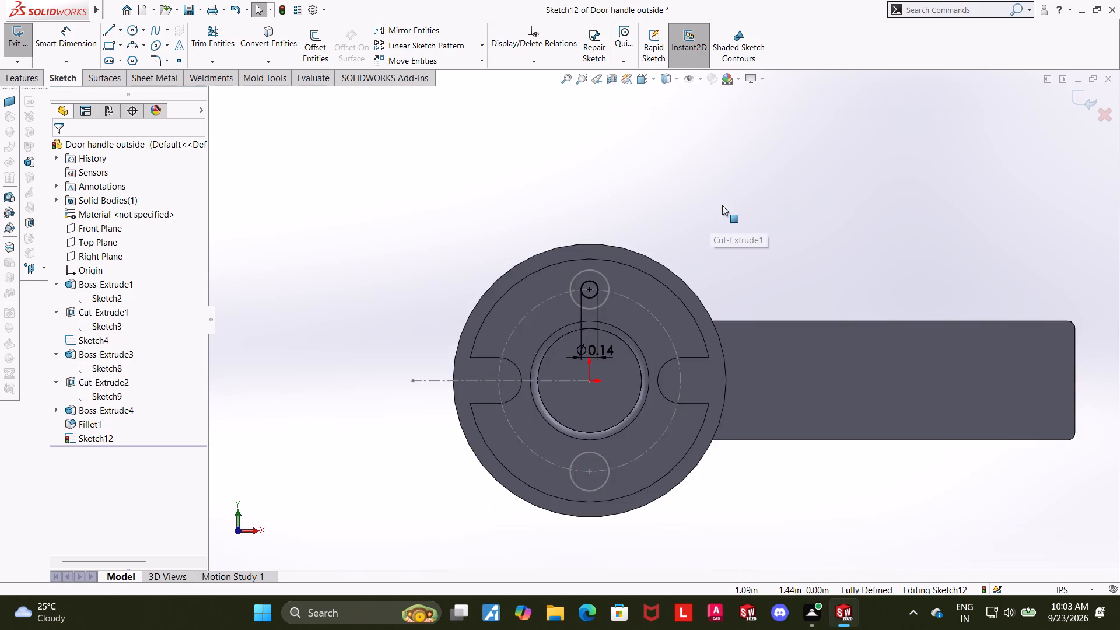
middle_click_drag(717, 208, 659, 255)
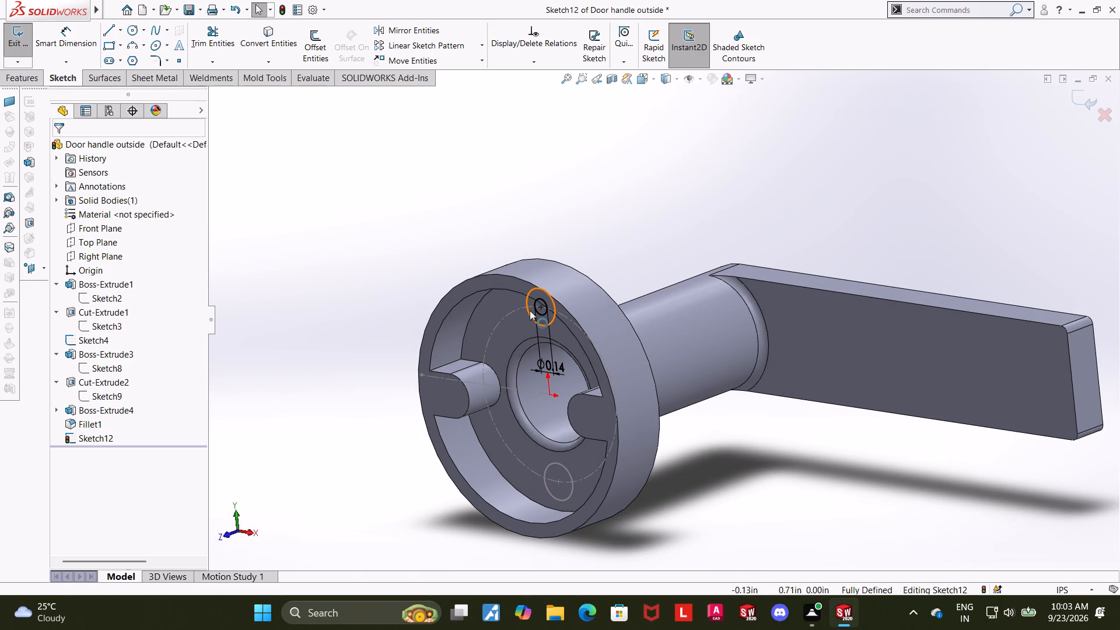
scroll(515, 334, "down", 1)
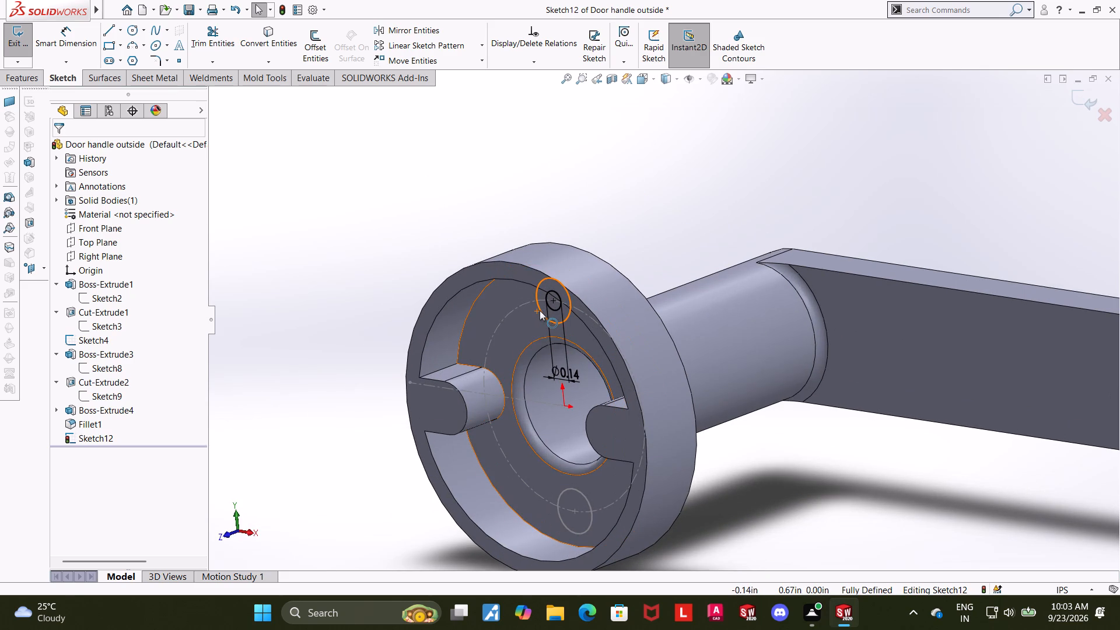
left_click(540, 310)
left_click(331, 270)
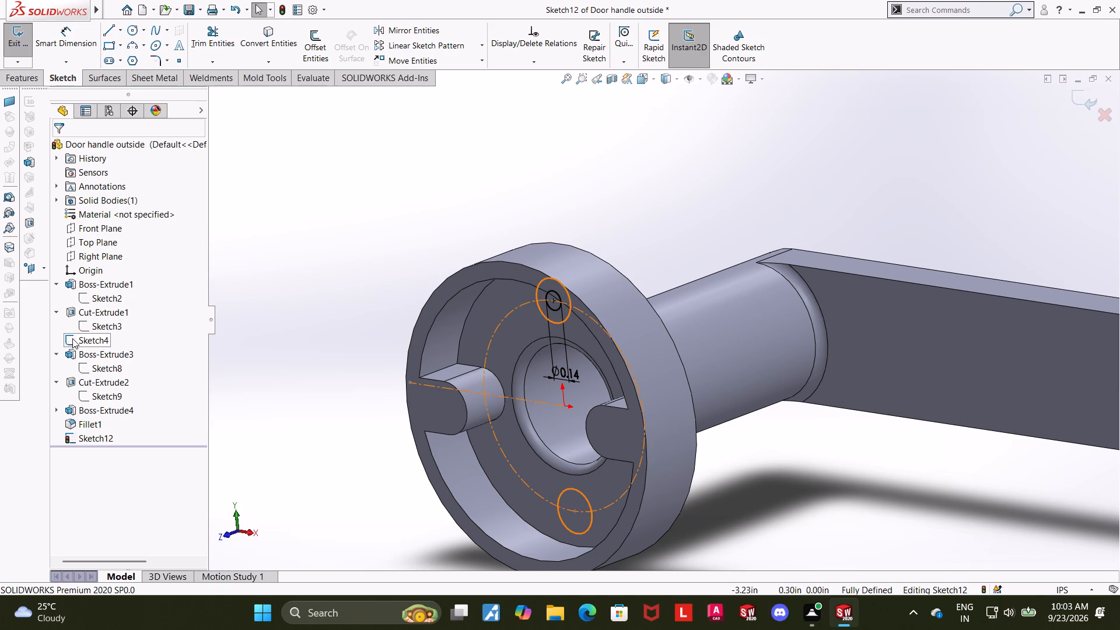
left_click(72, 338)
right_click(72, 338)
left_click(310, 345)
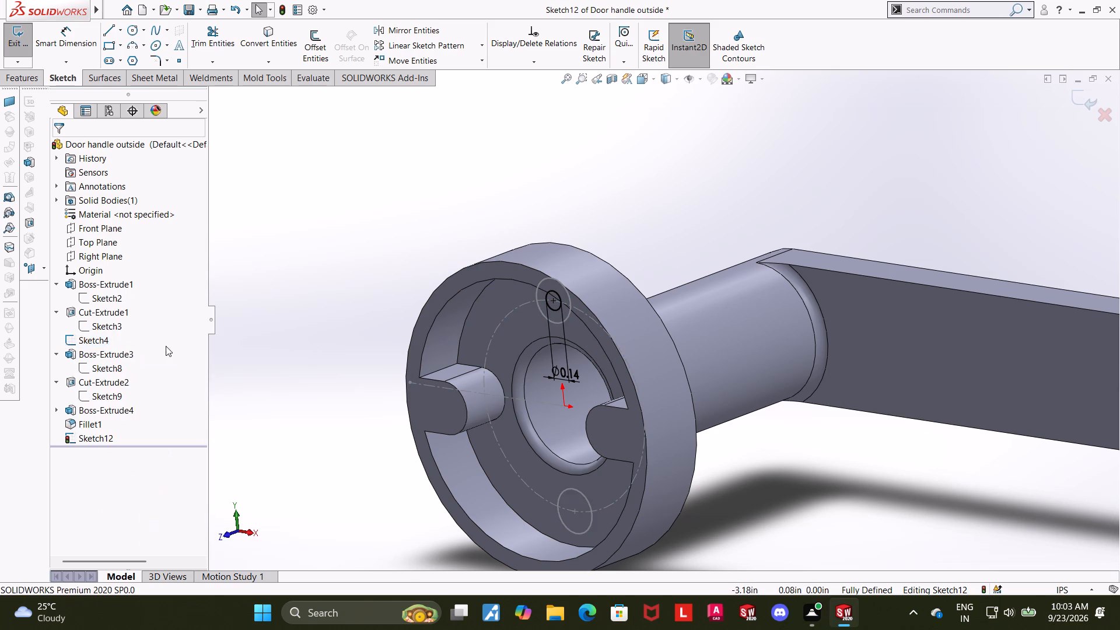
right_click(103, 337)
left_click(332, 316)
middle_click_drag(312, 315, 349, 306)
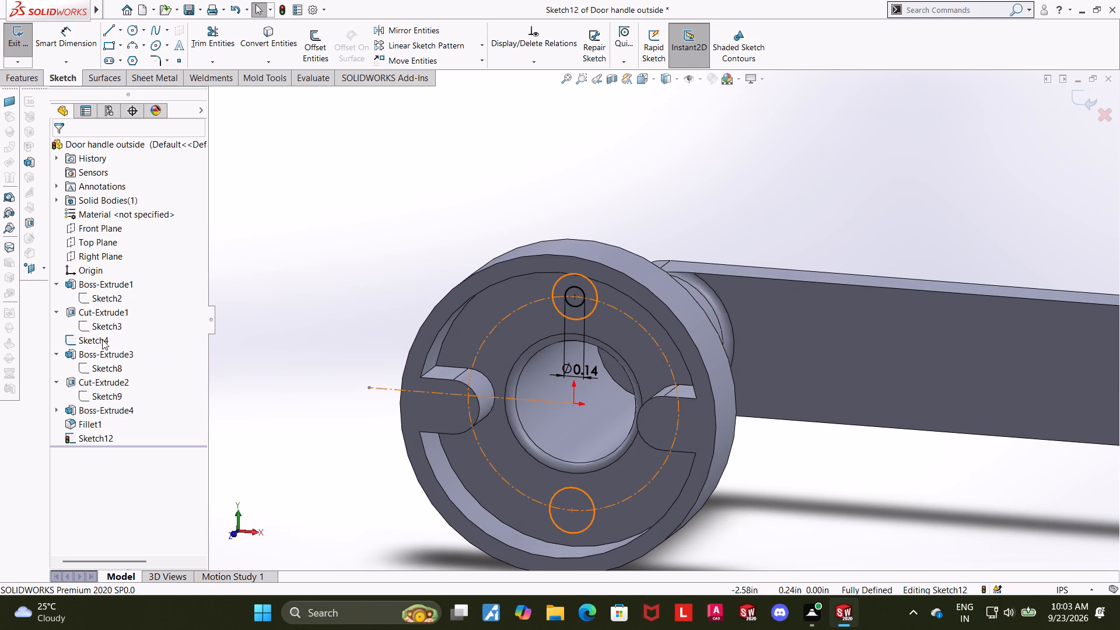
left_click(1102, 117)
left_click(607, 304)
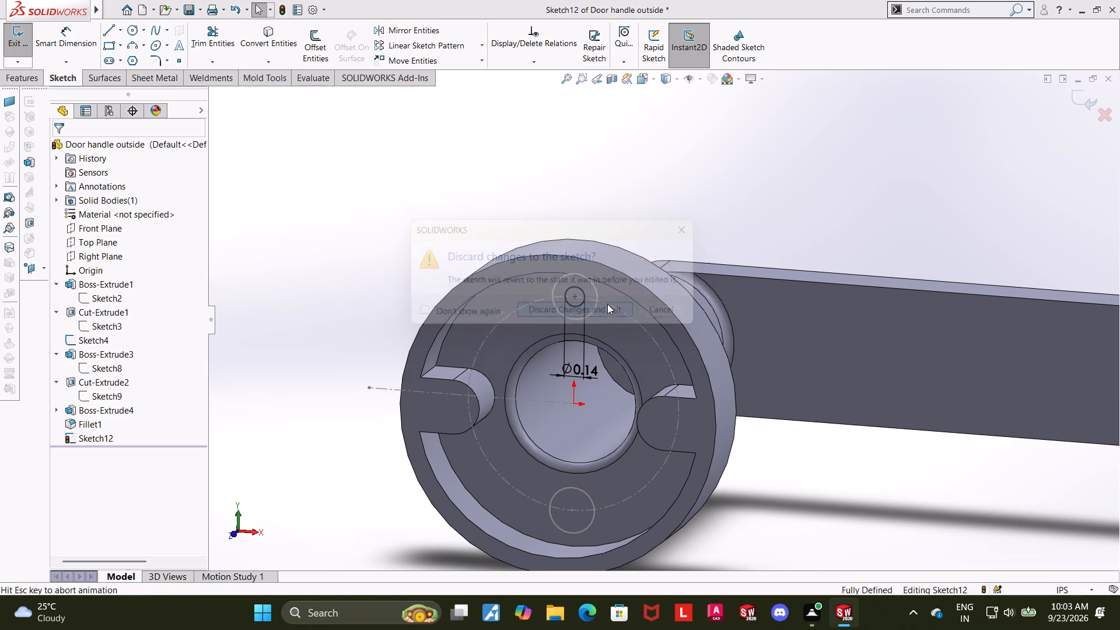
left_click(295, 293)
Edit Sketch4 and set the diameter of the two pin circles to 0.14 in.
left_click(96, 344)
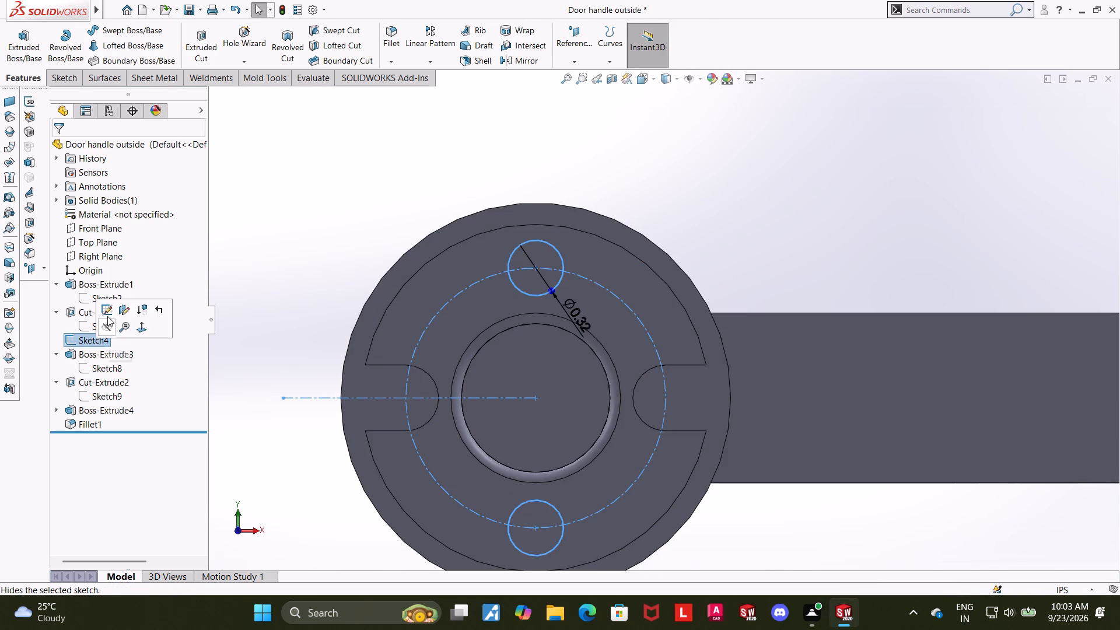
left_click(107, 316)
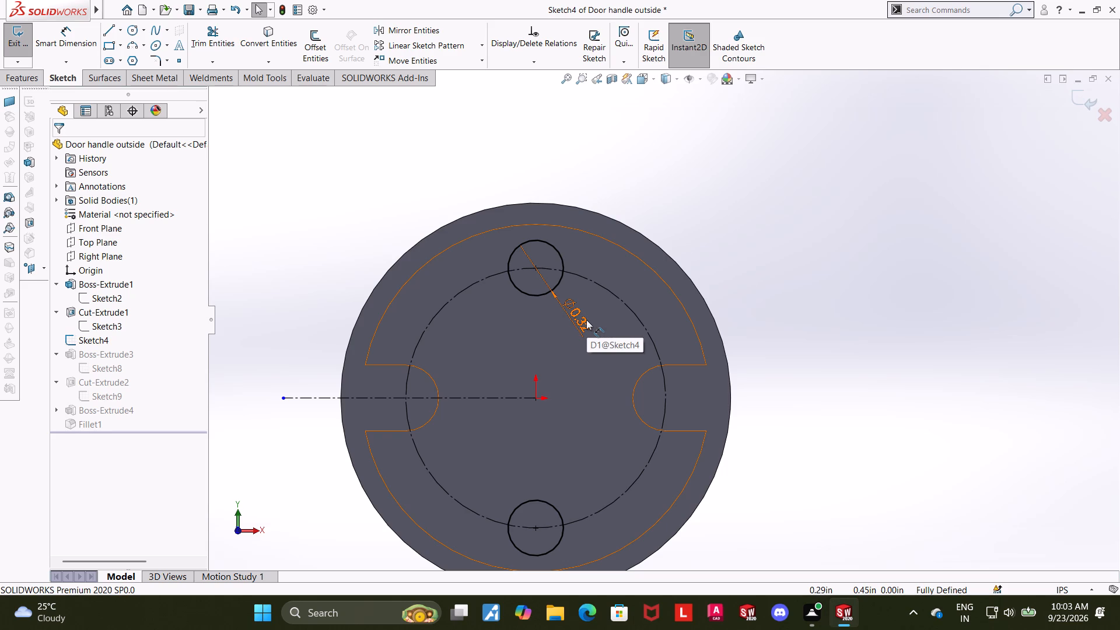
double_click(587, 323)
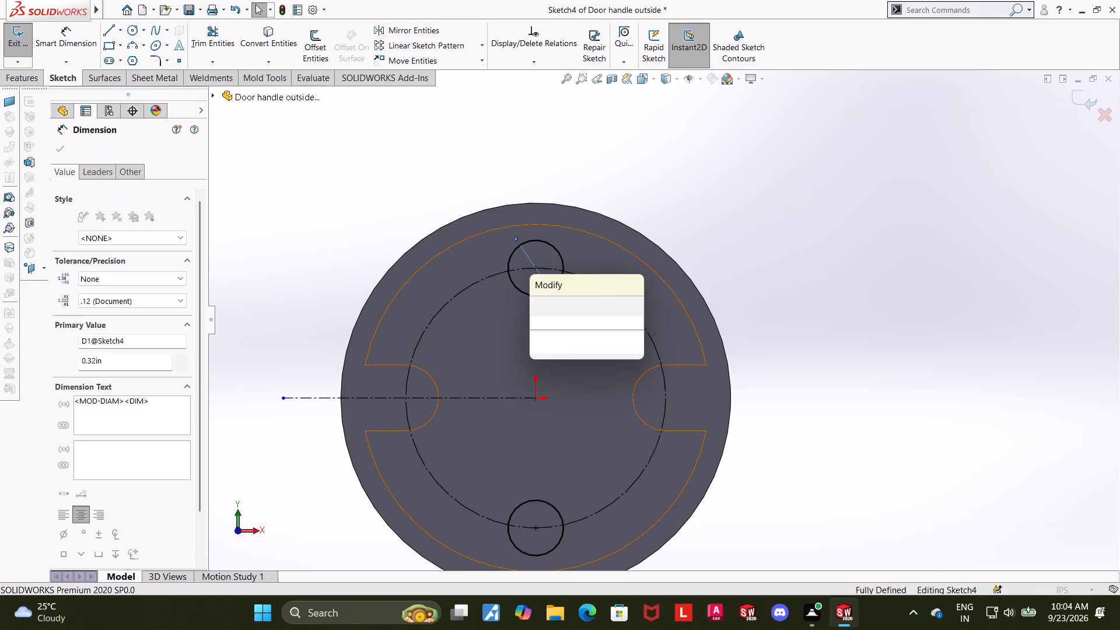
type("0.154")
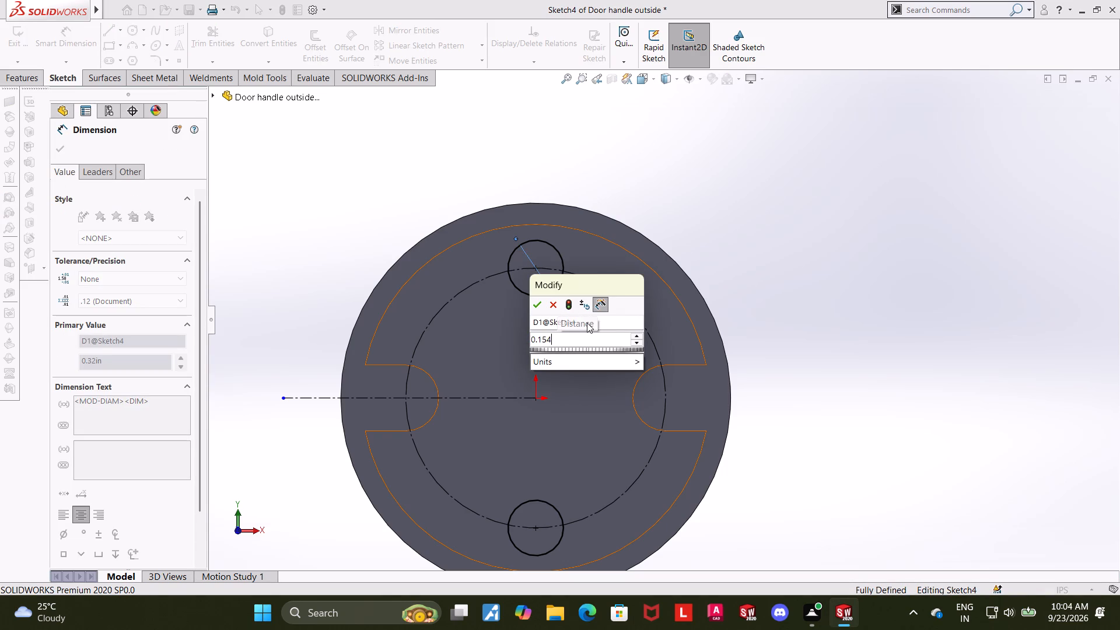
key("BackSpace")
key("BackSpace")
key("4")
key("Return")
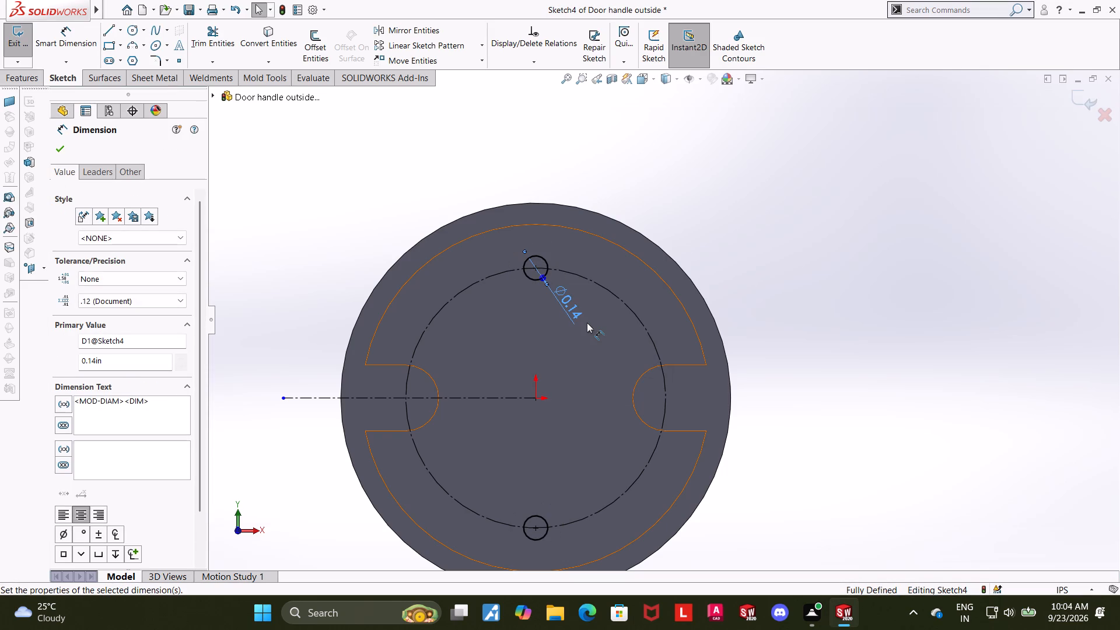
Check the lower pin circle in Sketch4 and exit the sketch, keeping its changes.
left_click(825, 262)
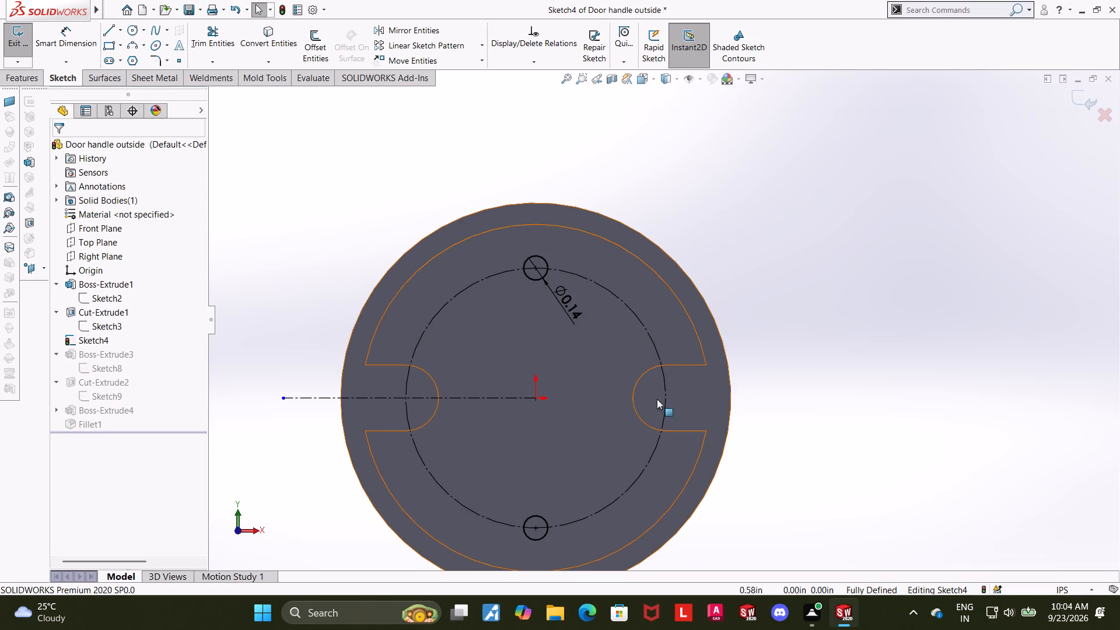
left_click(922, 288)
scroll(918, 285, "up", 1)
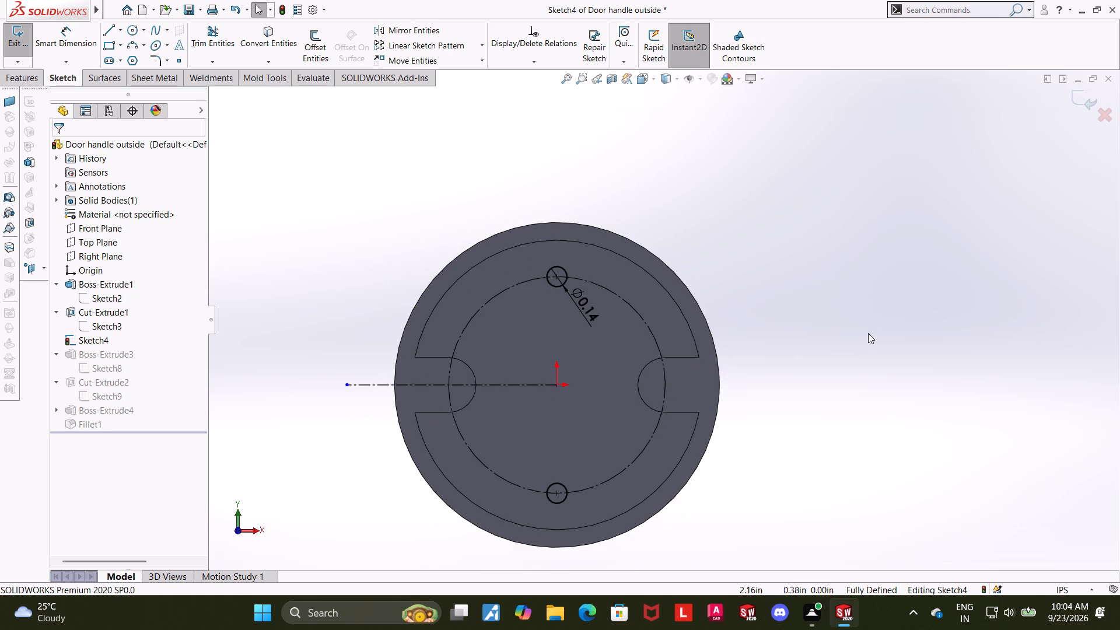
left_click(868, 333)
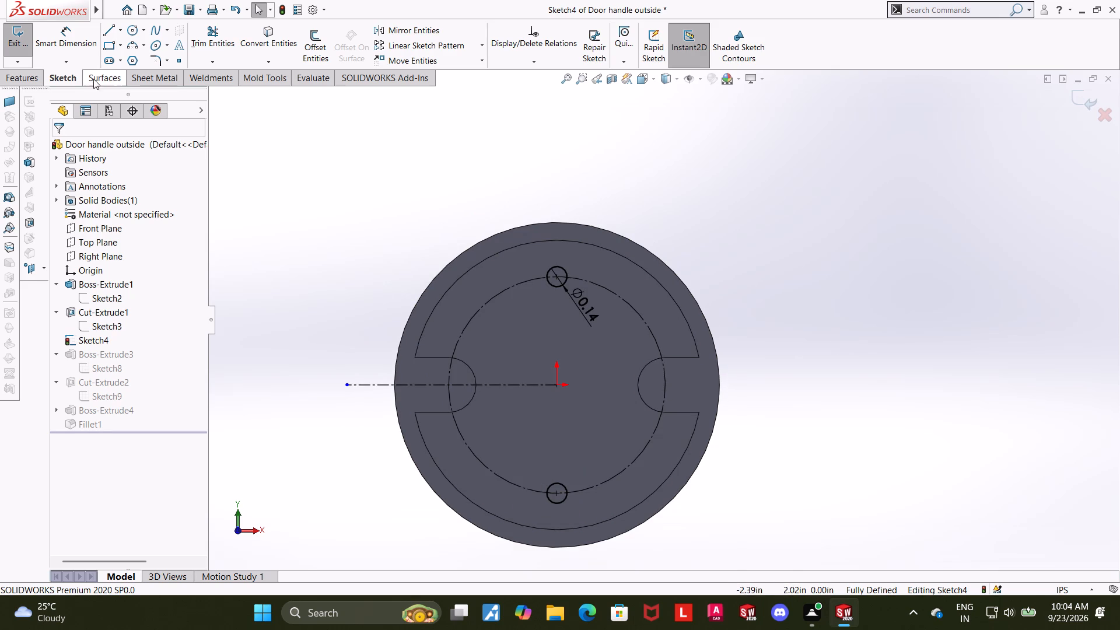
left_click(72, 50)
left_click(565, 496)
key("Escape")
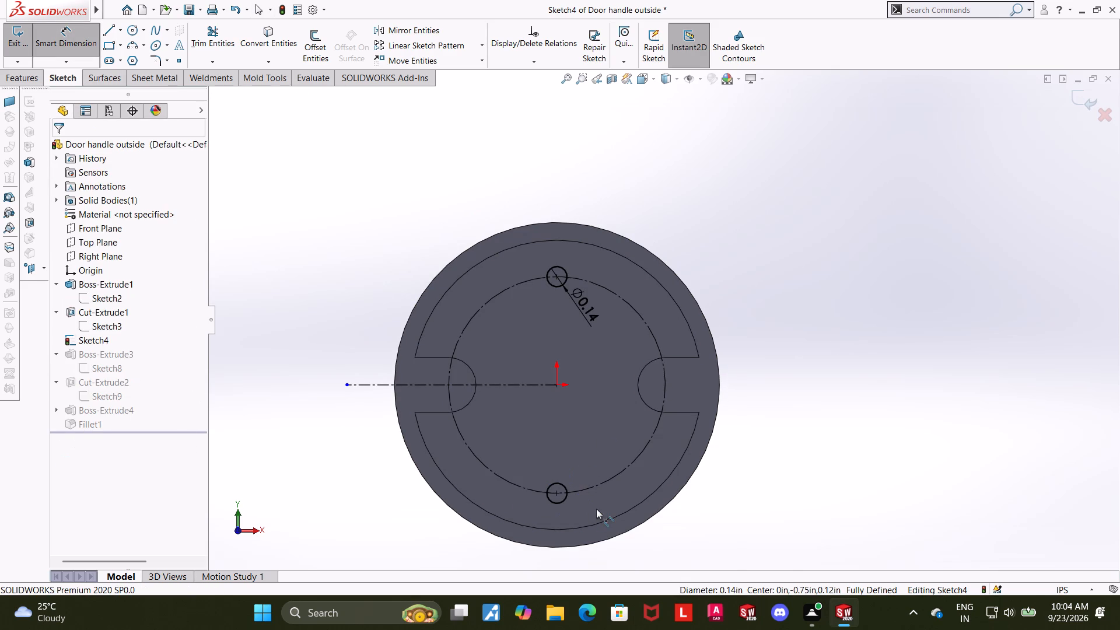
key("Escape")
middle_click_drag(894, 394, 878, 404)
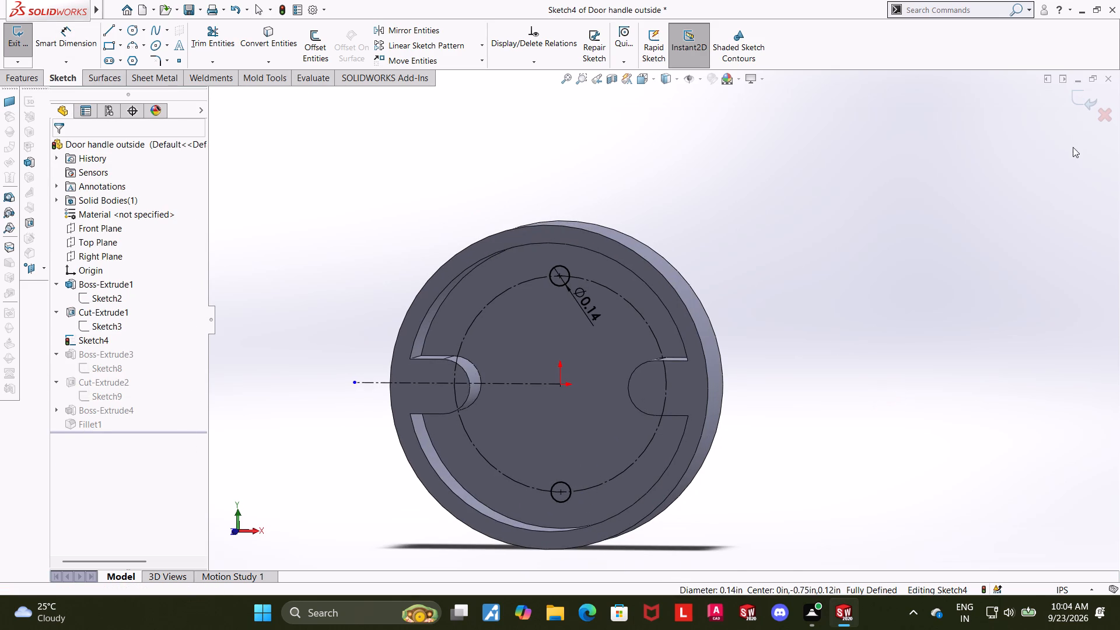
left_click(1076, 108)
left_click(1087, 97)
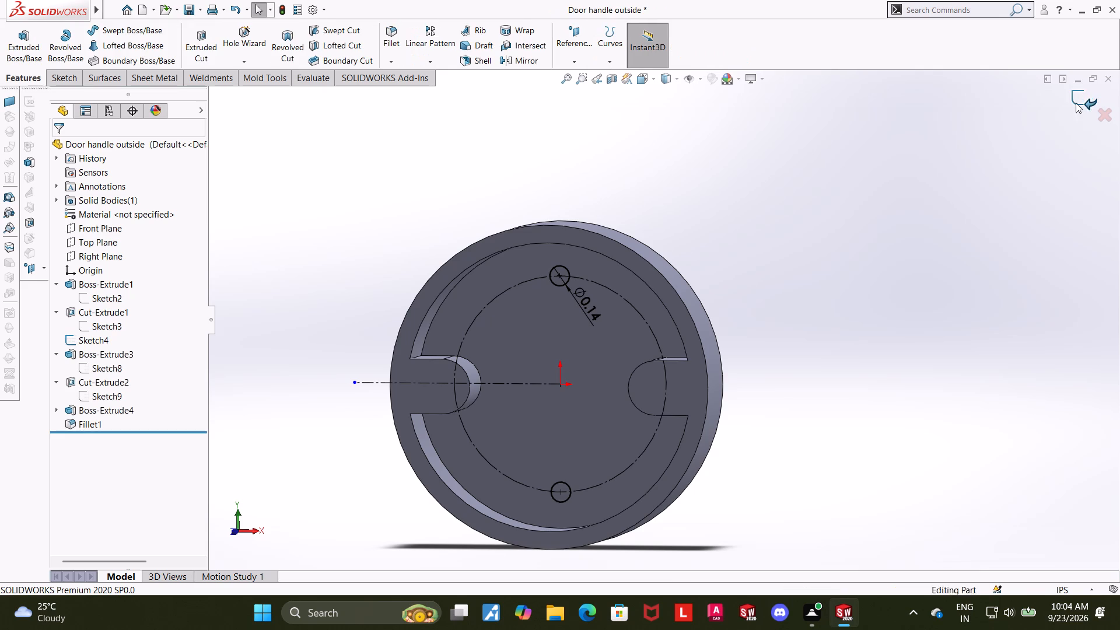
Extrude-cut Sketch4's two circles through the disc, using Up To Surface with the disc face on the arm side.
middle_click(967, 235)
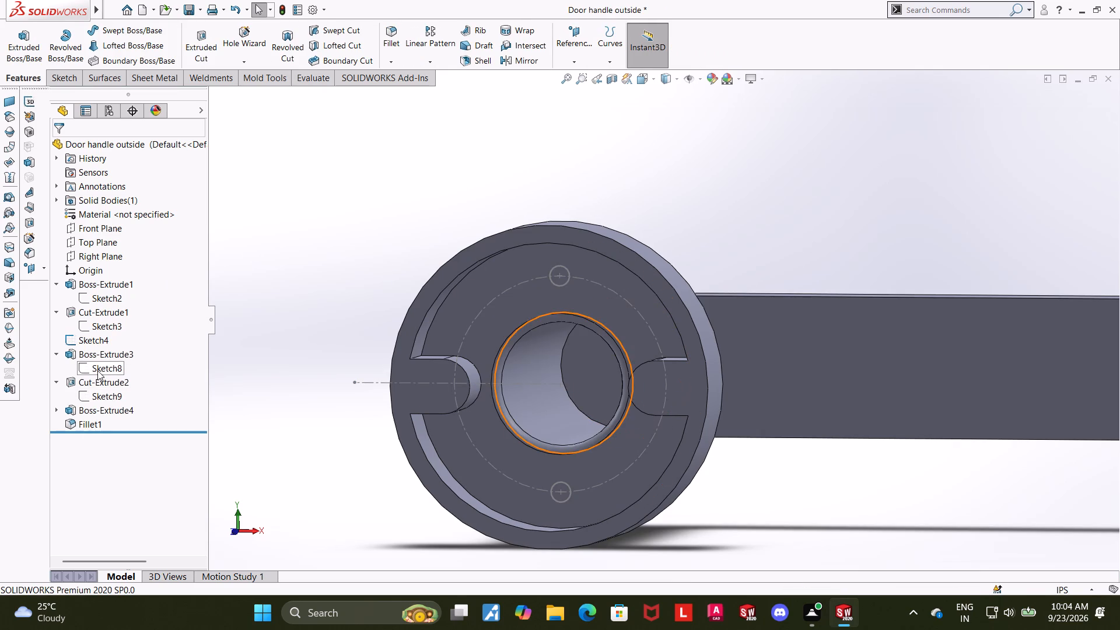
left_click(89, 340)
middle_click(316, 208)
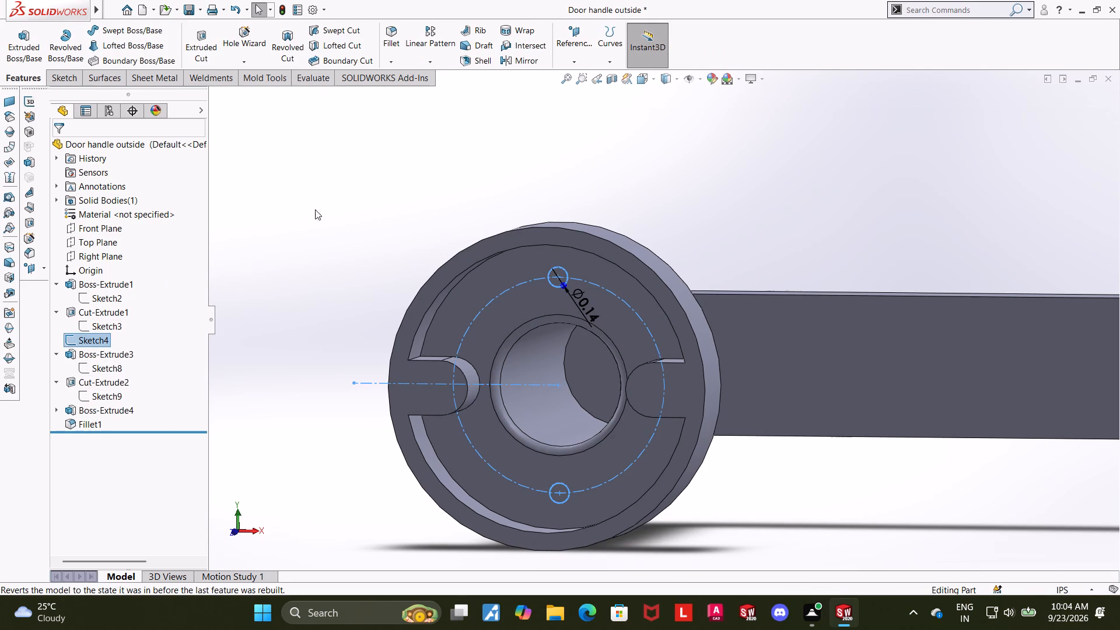
left_click(207, 43)
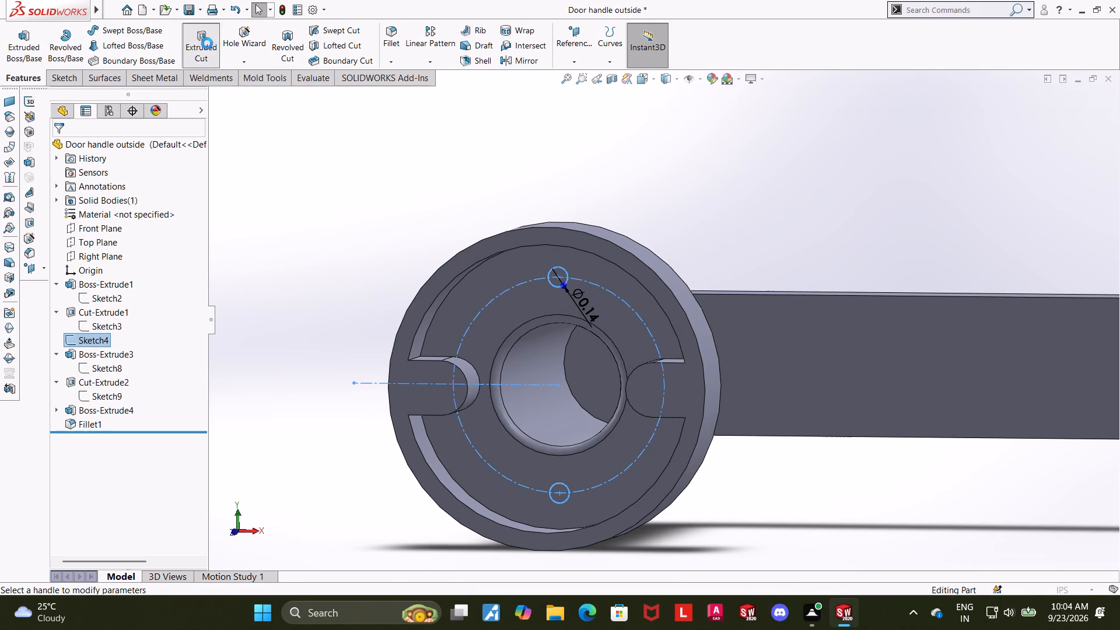
middle_click_drag(323, 193, 275, 211)
middle_click_drag(249, 220, 229, 227)
middle_click_drag(218, 229, 206, 230)
middle_click_drag(387, 223, 326, 247)
middle_click(324, 249)
middle_click_drag(403, 206, 411, 231)
scroll(905, 161, "down", 1)
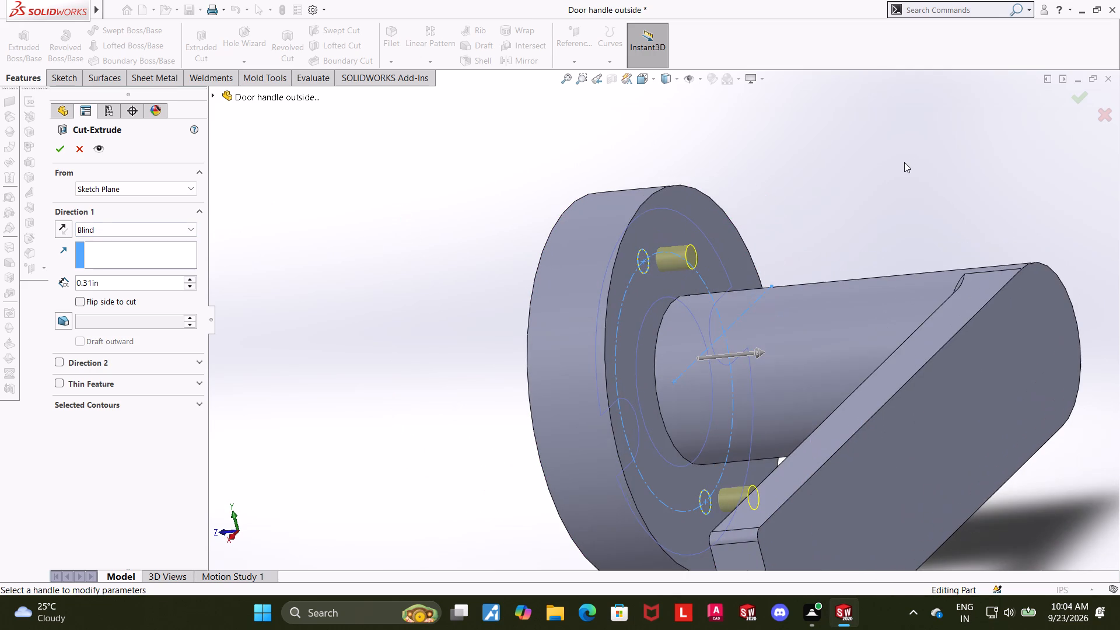
middle_click_drag(897, 167, 878, 223)
left_click(129, 222)
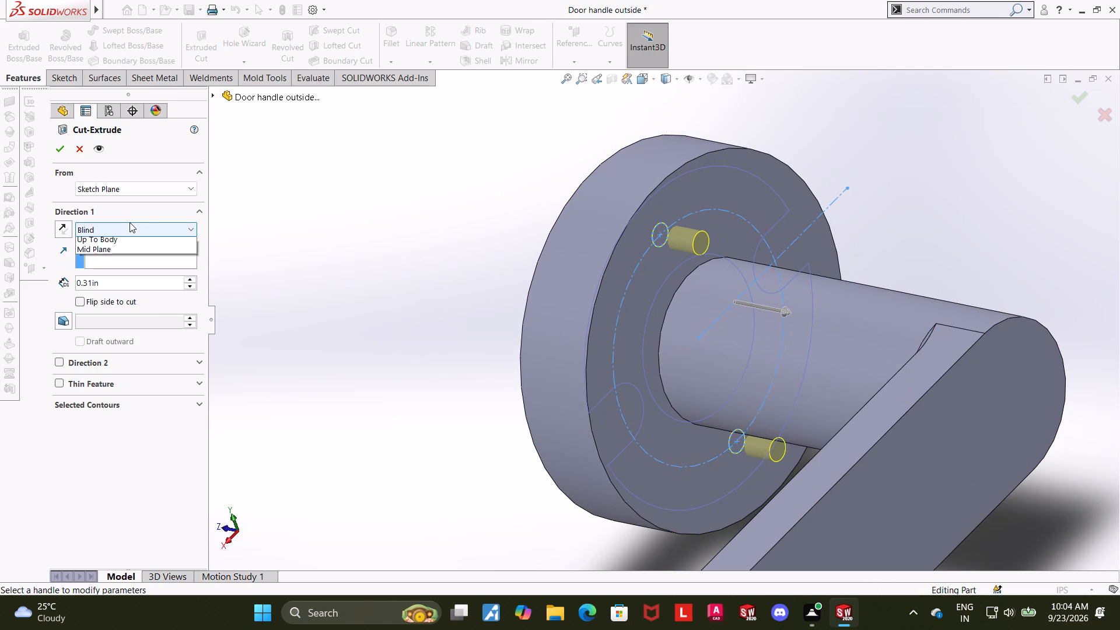
left_click(93, 272)
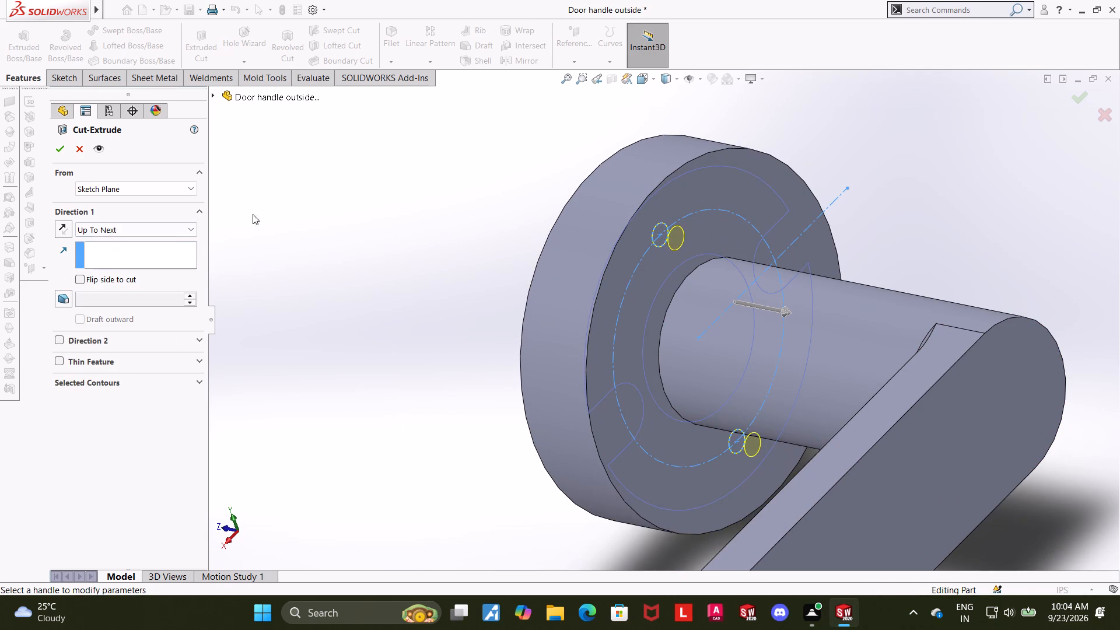
middle_click_drag(337, 194, 378, 190)
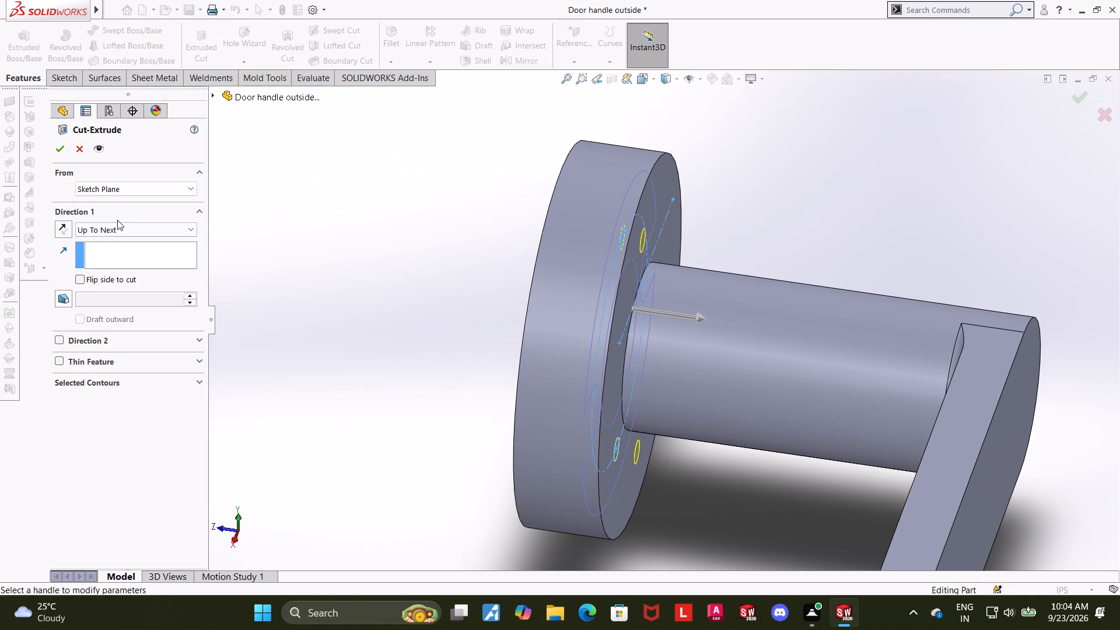
left_click(117, 232)
left_click(124, 296)
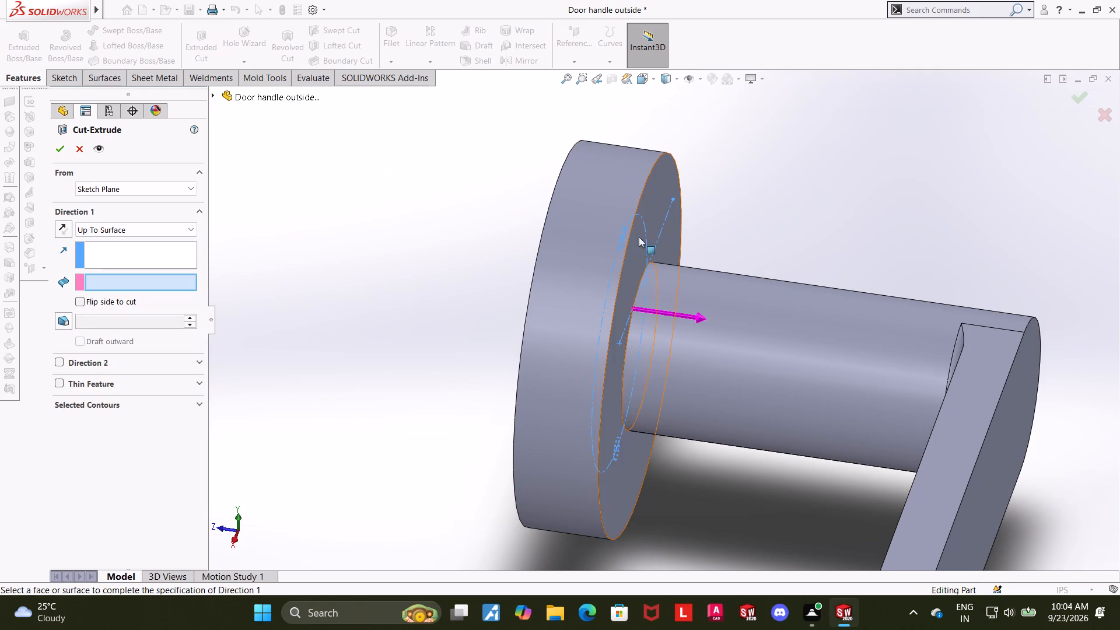
left_click(663, 202)
left_click(63, 152)
left_click(415, 265)
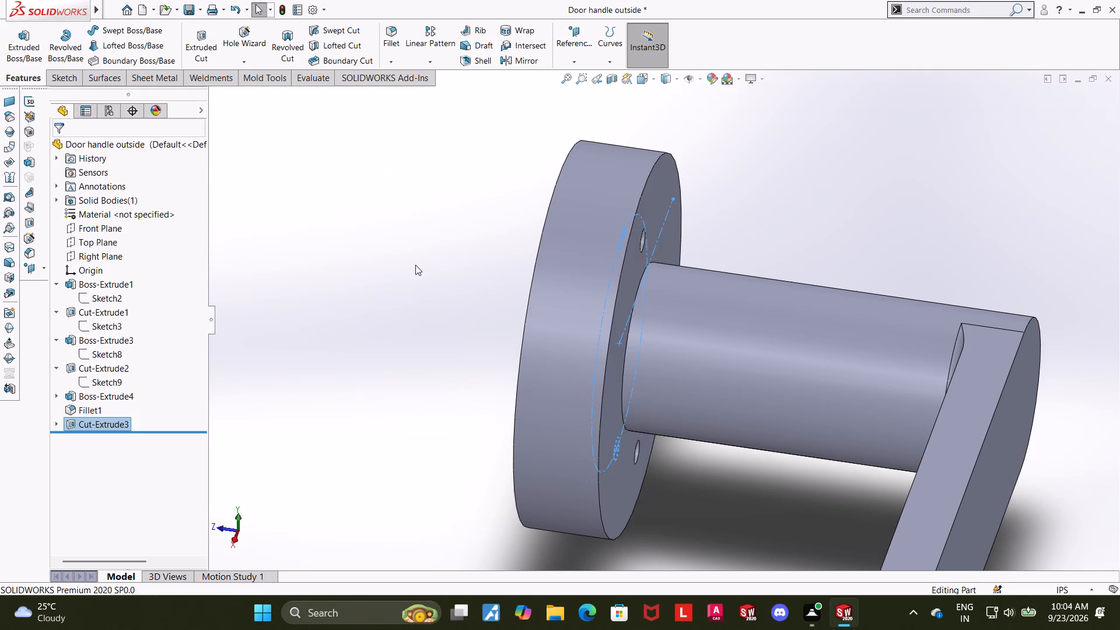
Chamfer the edges of both small holes on the disc's arm-side face at 0.01 in and 45 degrees.
middle_click_drag(391, 260, 365, 273)
scroll(410, 244, "up", 1)
scroll(454, 252, "down", 1)
scroll(888, 257, "down", 5)
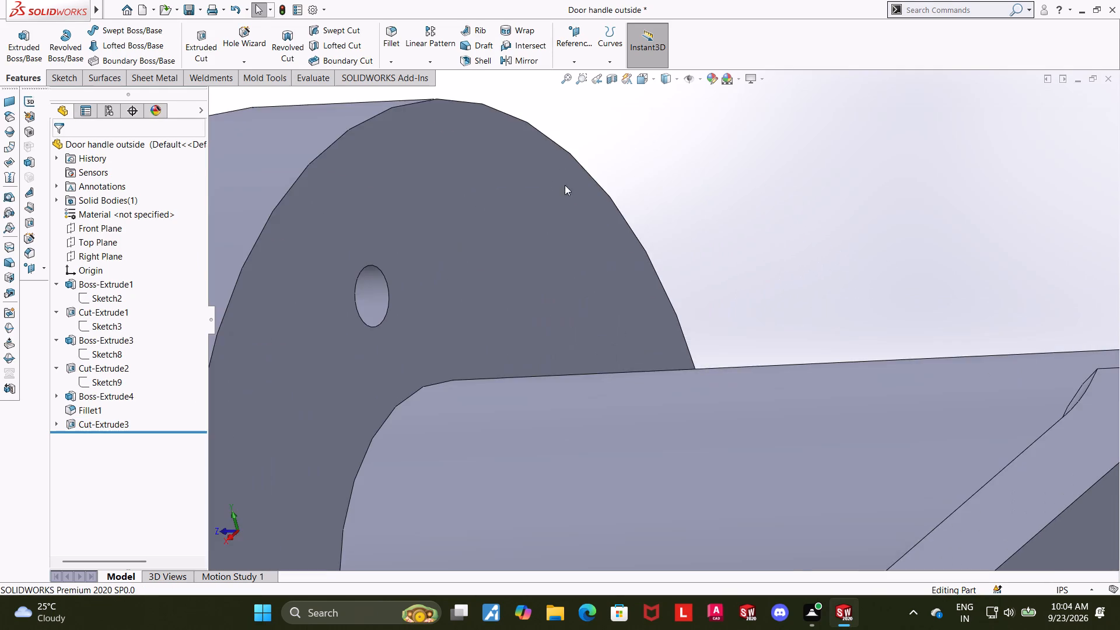
scroll(454, 86, "up", 2)
left_click(395, 58)
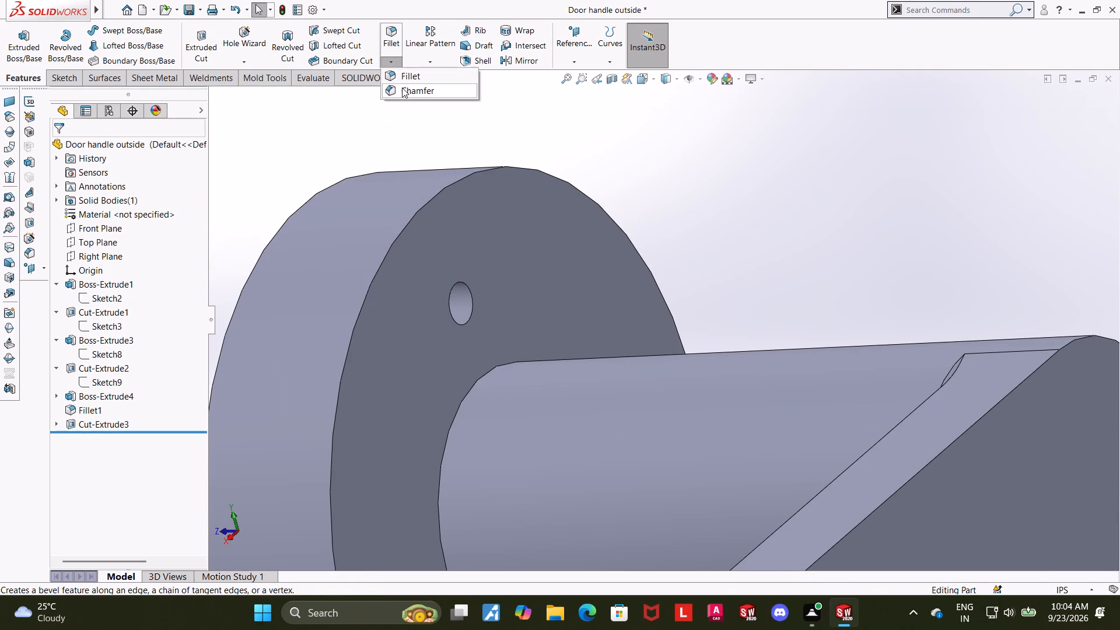
left_click(402, 87)
left_click(465, 285)
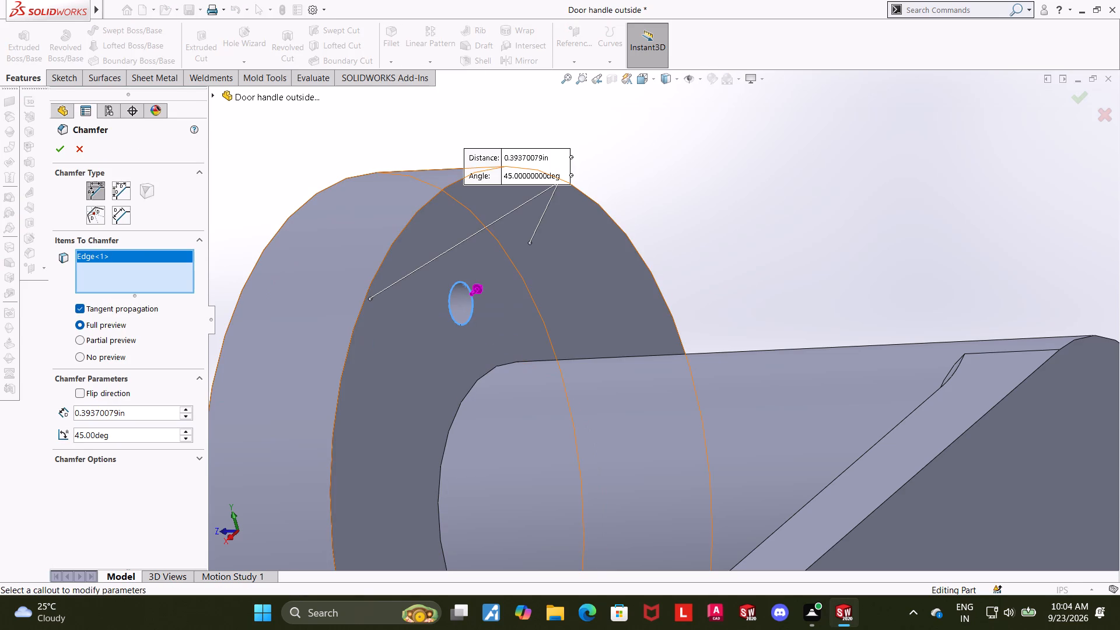
left_click_drag(152, 408, 53, 408)
type("0.01")
key("Return")
scroll(635, 345, "up", 6)
scroll(632, 450, "down", 6)
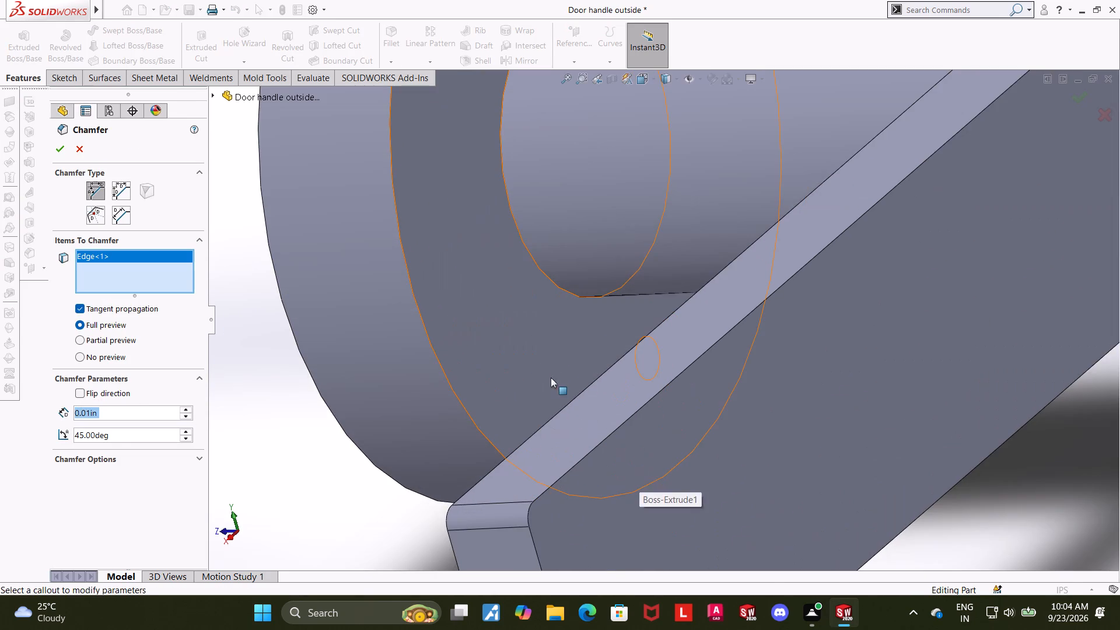
middle_click_drag(559, 373, 583, 372)
scroll(614, 359, "down", 4)
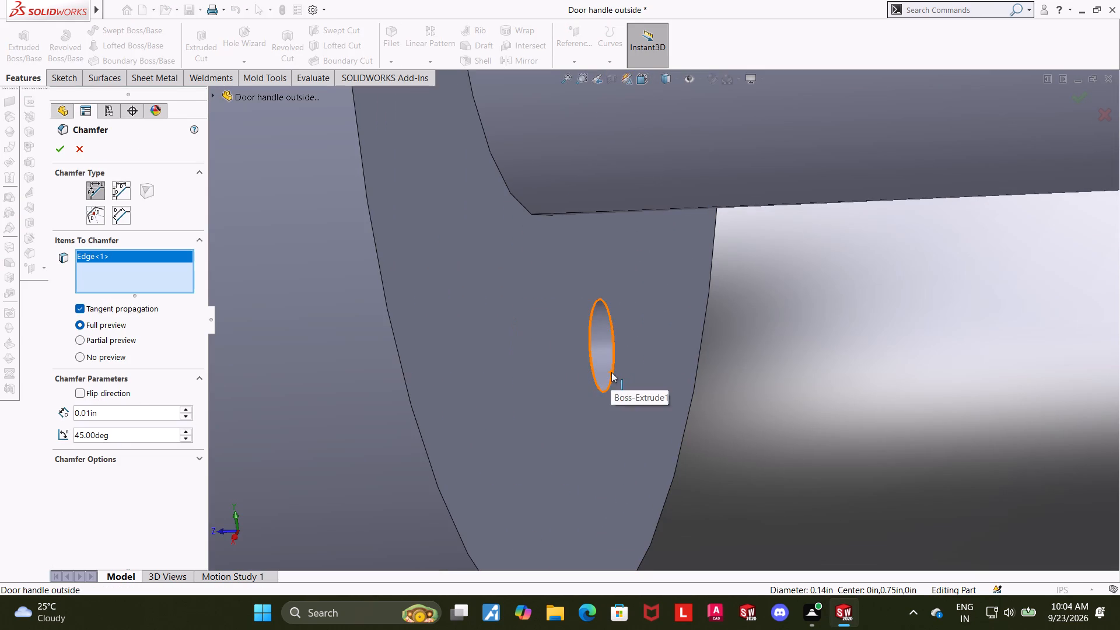
left_click(611, 372)
left_click(64, 146)
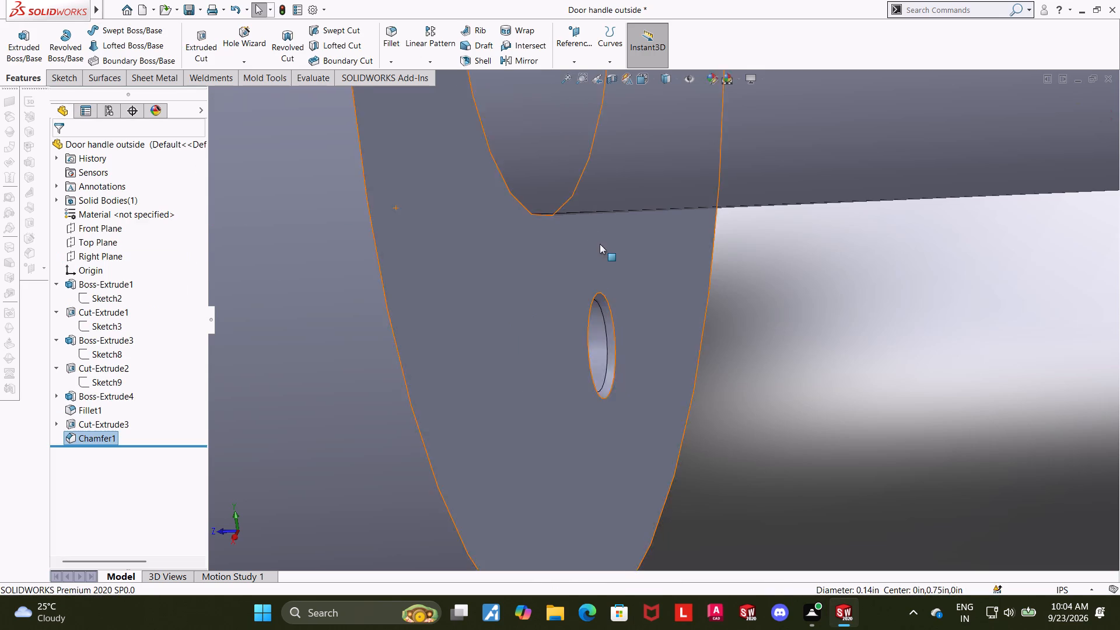
Edit the chamfer on the two small holes and set its distance to 0.06 in.
scroll(600, 244, "up", 7)
scroll(909, 97, "up", 6)
scroll(812, 167, "down", 3)
left_click(646, 305)
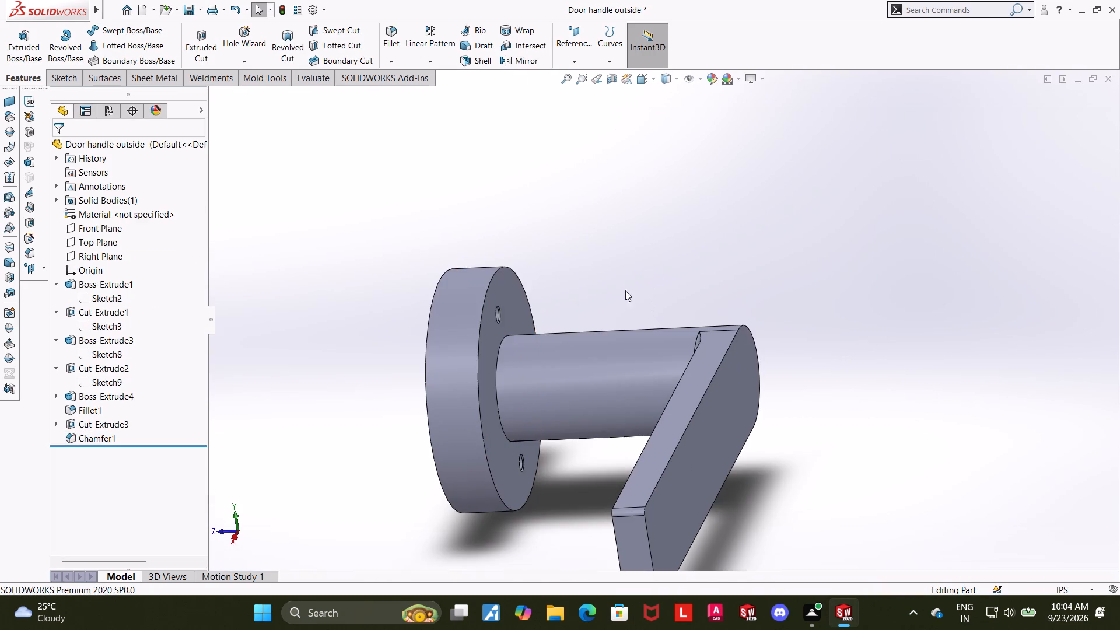
middle_click_drag(619, 293, 590, 309)
scroll(523, 310, "down", 6)
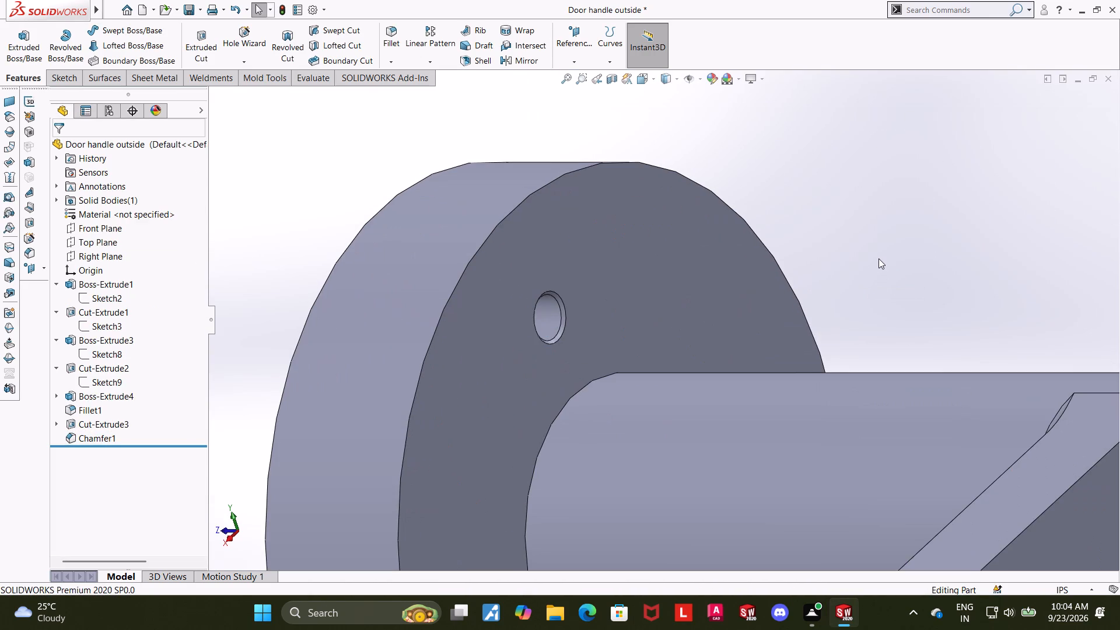
left_click(101, 436)
left_click(113, 401)
left_click(108, 374)
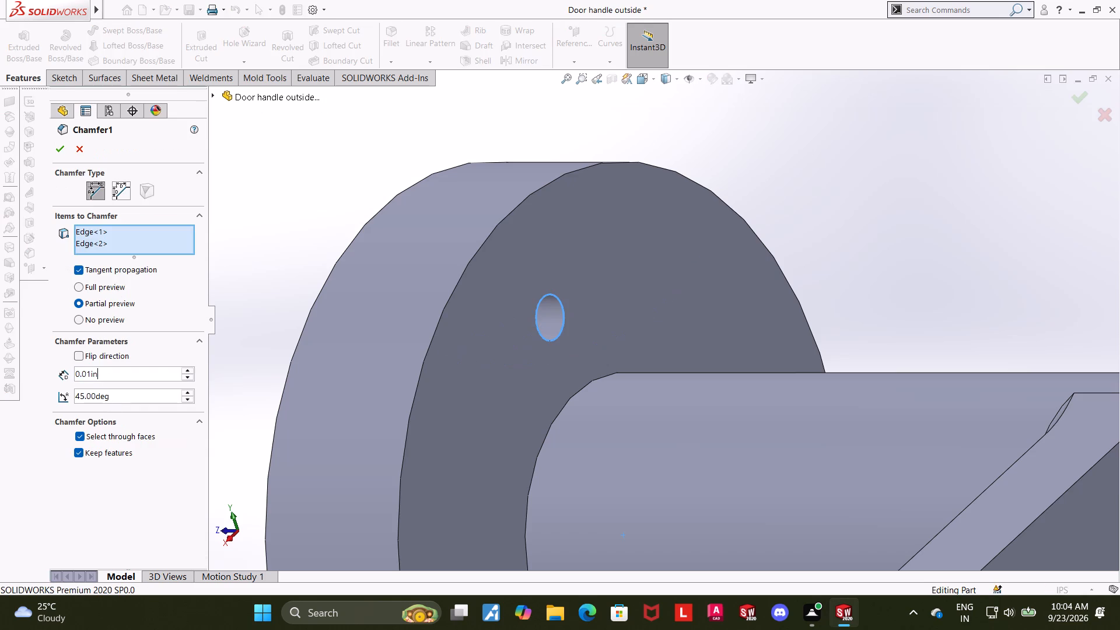
double_click(92, 373)
left_click(89, 373)
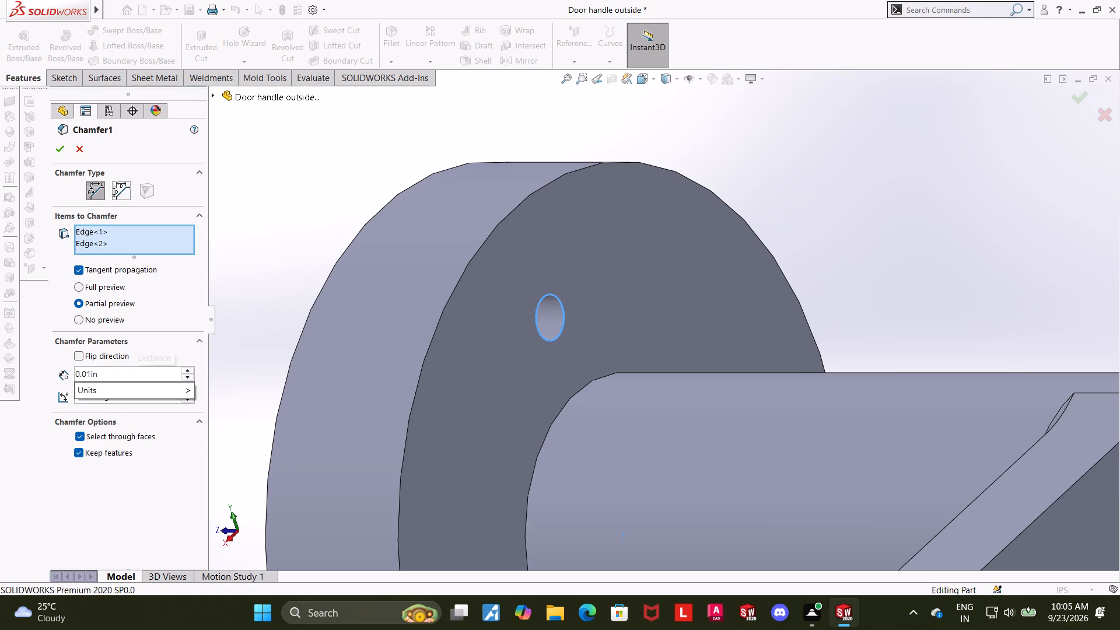
key("BackSpace")
key("6")
key("Return")
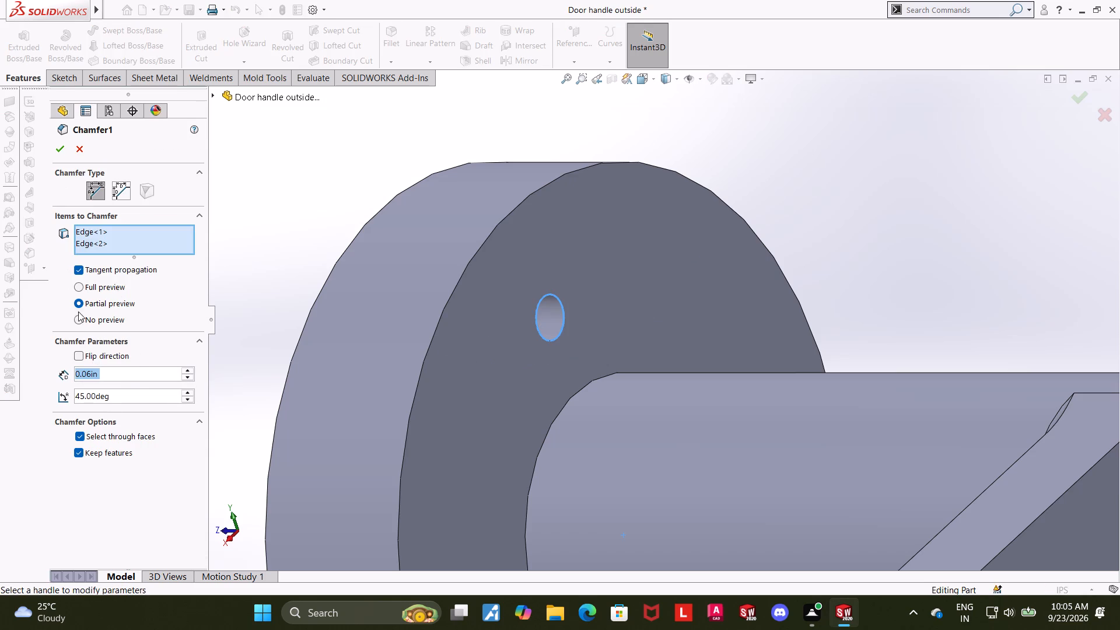
left_click(56, 155)
Examine the countersunk holes, the pocketed disc and the arm of the handle from all sides.
scroll(418, 244, "up", 5)
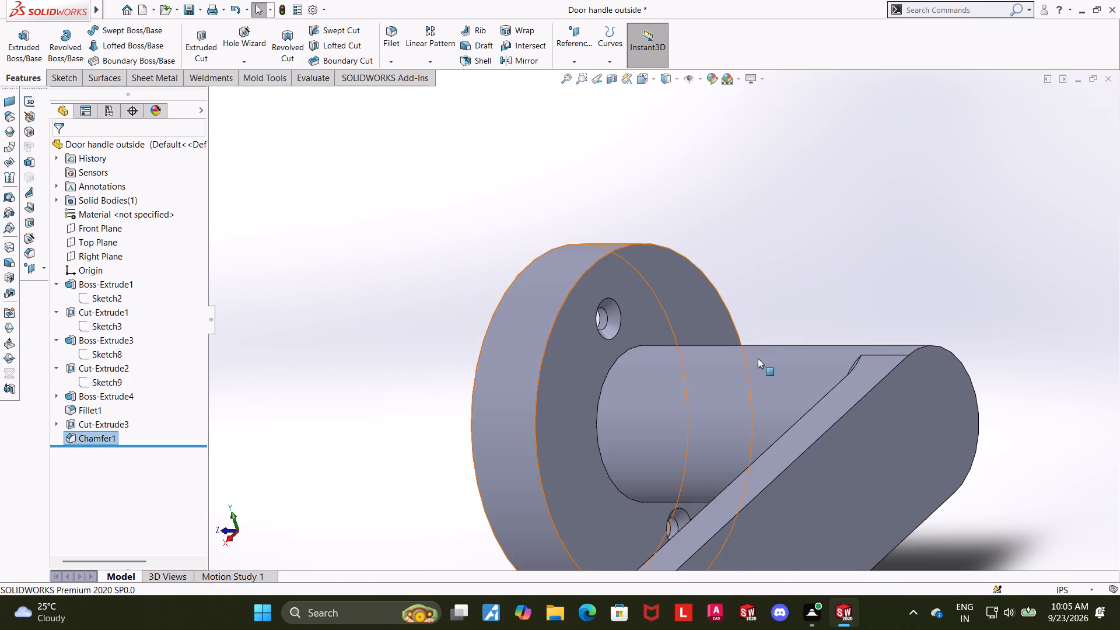
middle_click_drag(807, 304, 824, 293)
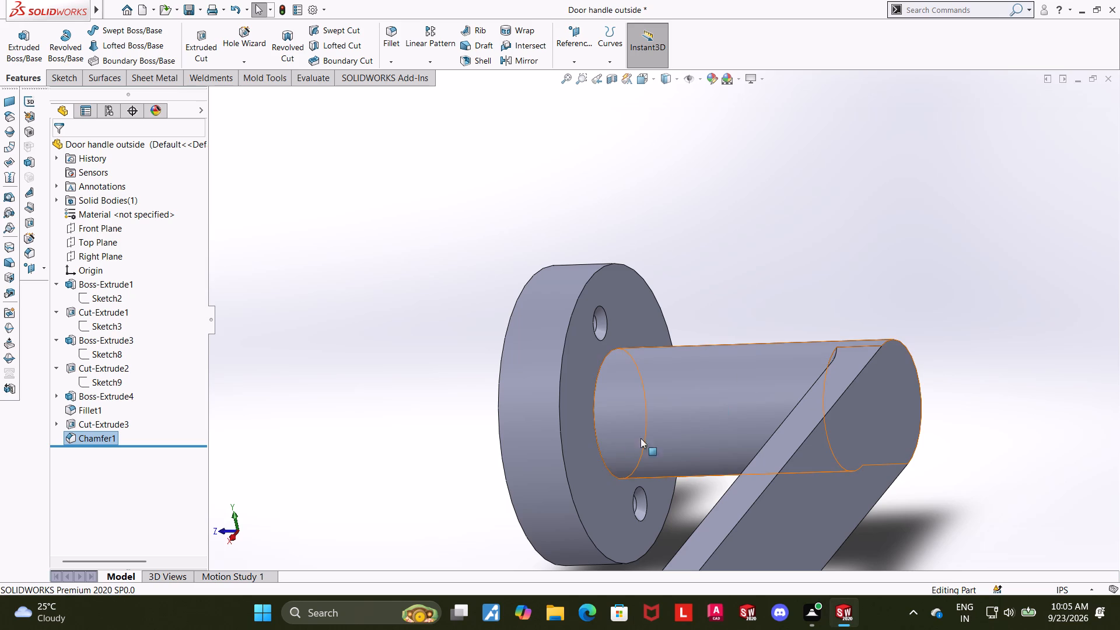
scroll(629, 391, "up", 1)
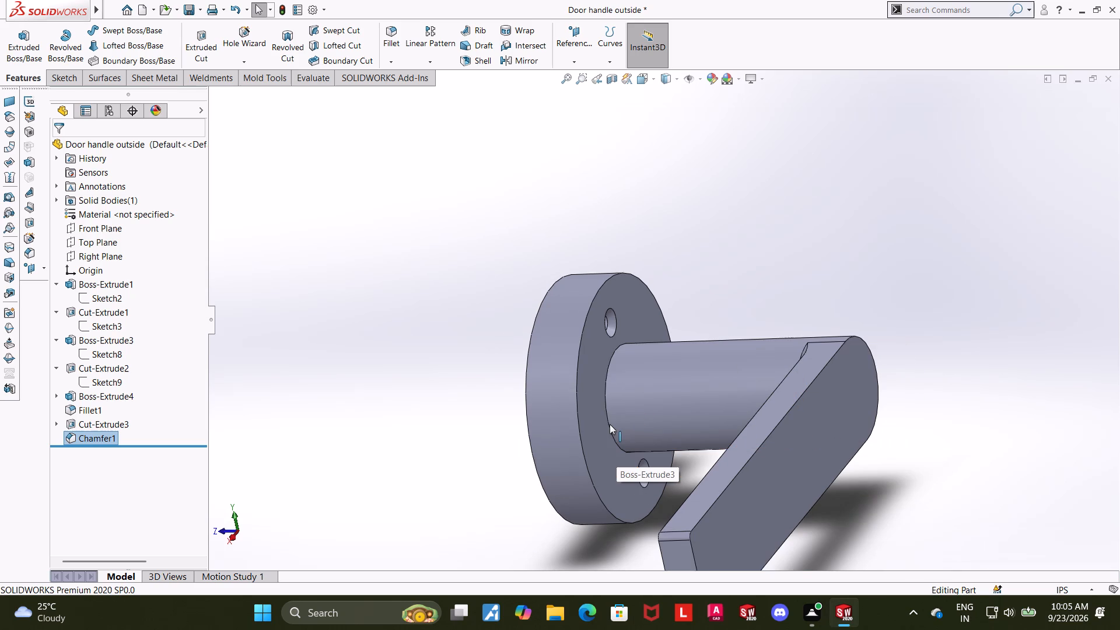
scroll(599, 502, "up", 2)
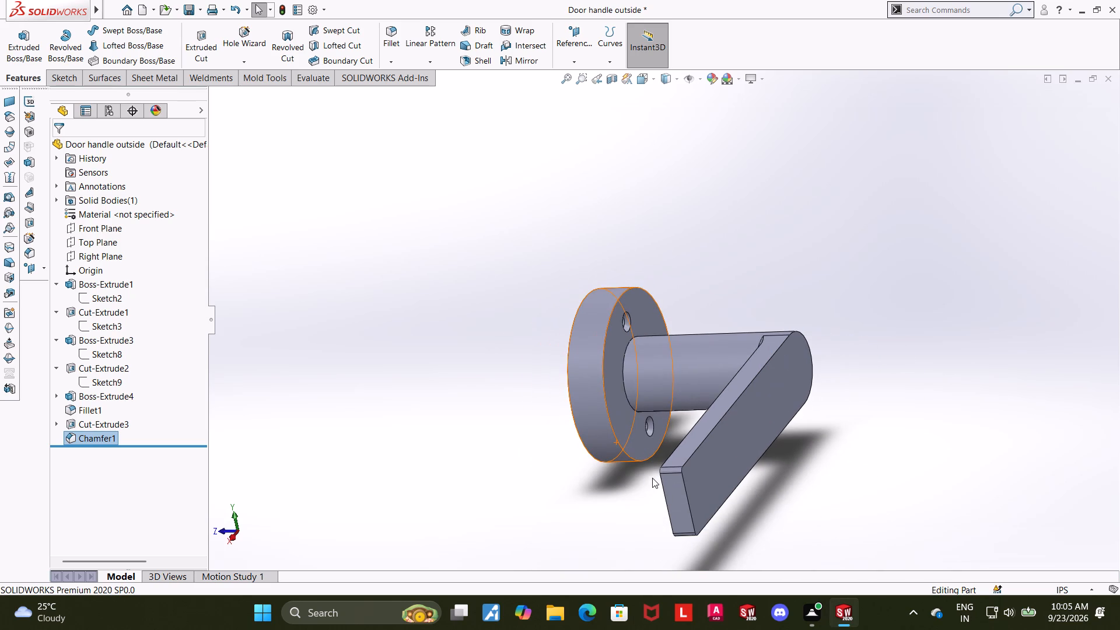
middle_click_drag(554, 456, 551, 433)
scroll(792, 445, "up", 1)
scroll(710, 395, "down", 1)
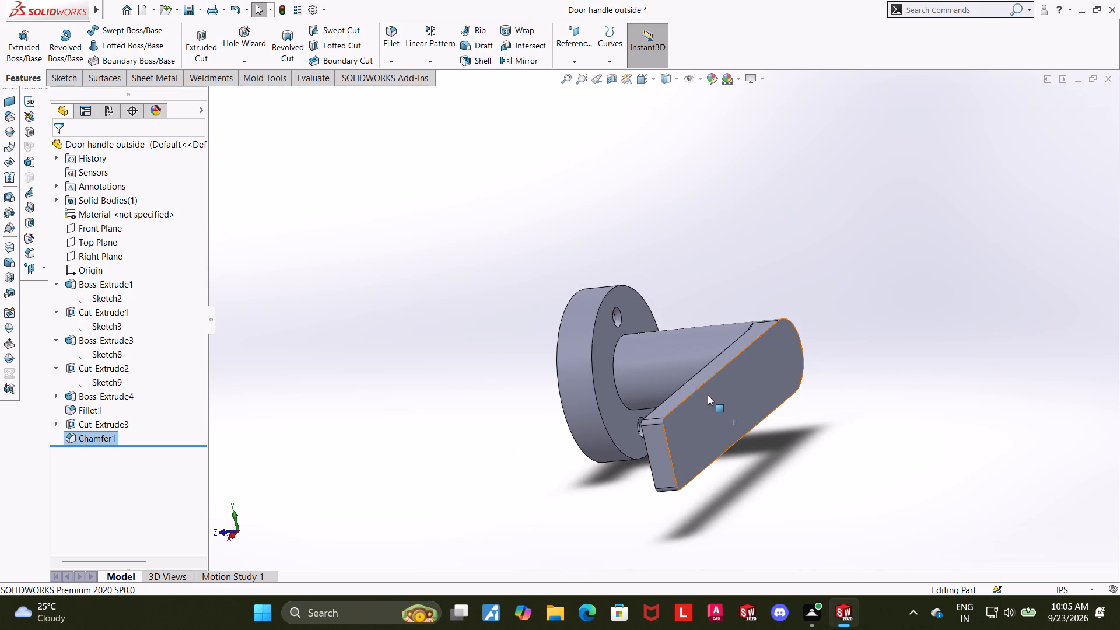
middle_click_drag(631, 412, 757, 397)
middle_click_drag(809, 316, 937, 226)
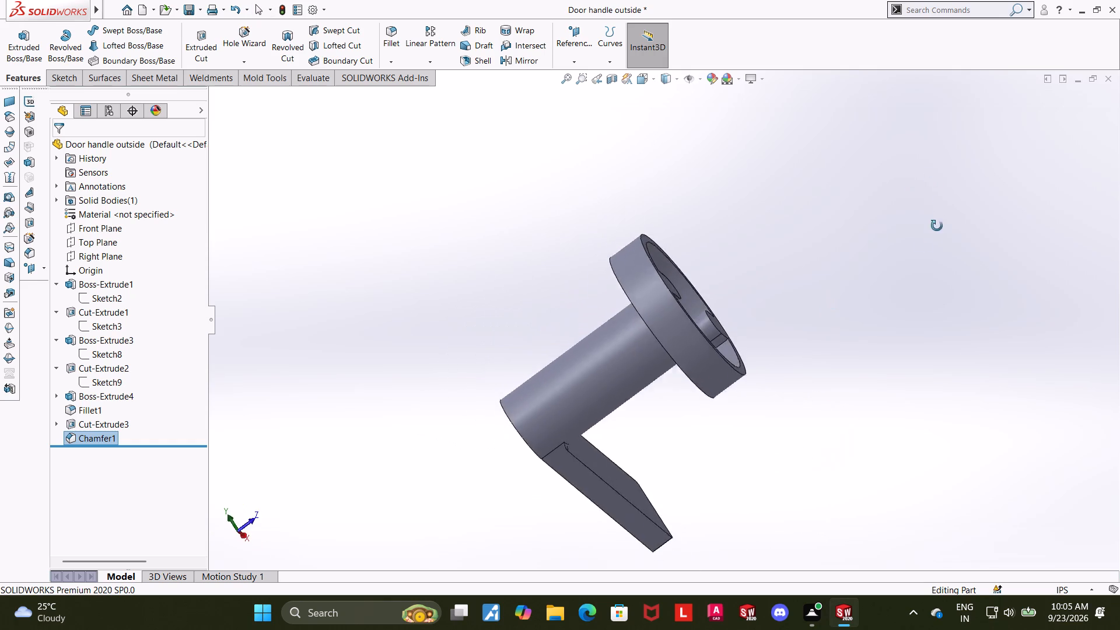
middle_click_drag(937, 226, 797, 413)
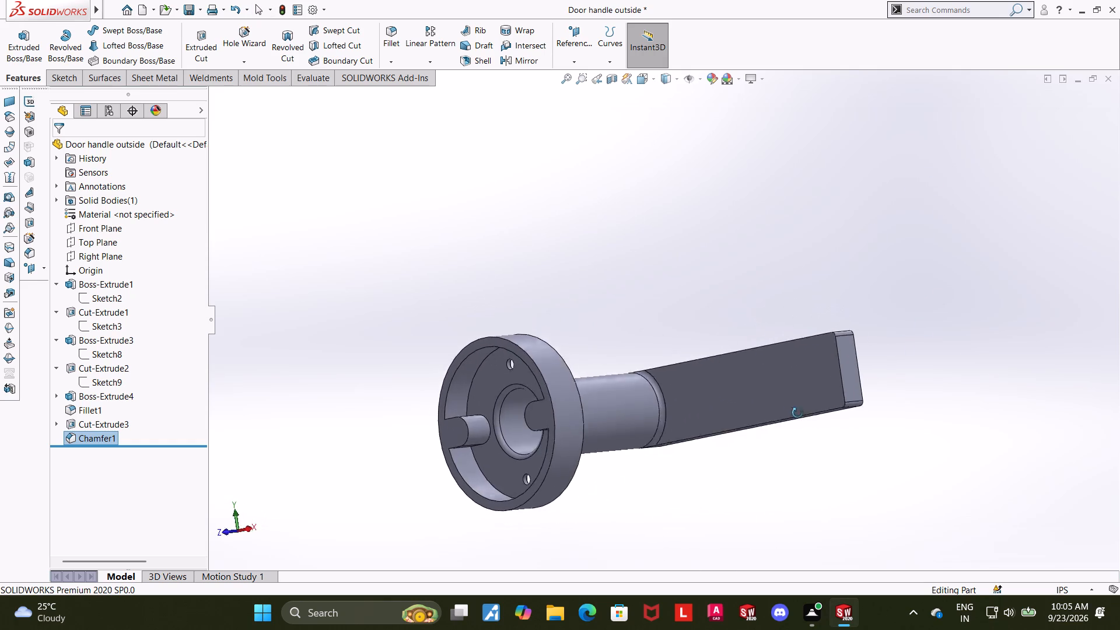
middle_click_drag(797, 413, 831, 422)
scroll(523, 391, "down", 2)
middle_click_drag(694, 450, 672, 494)
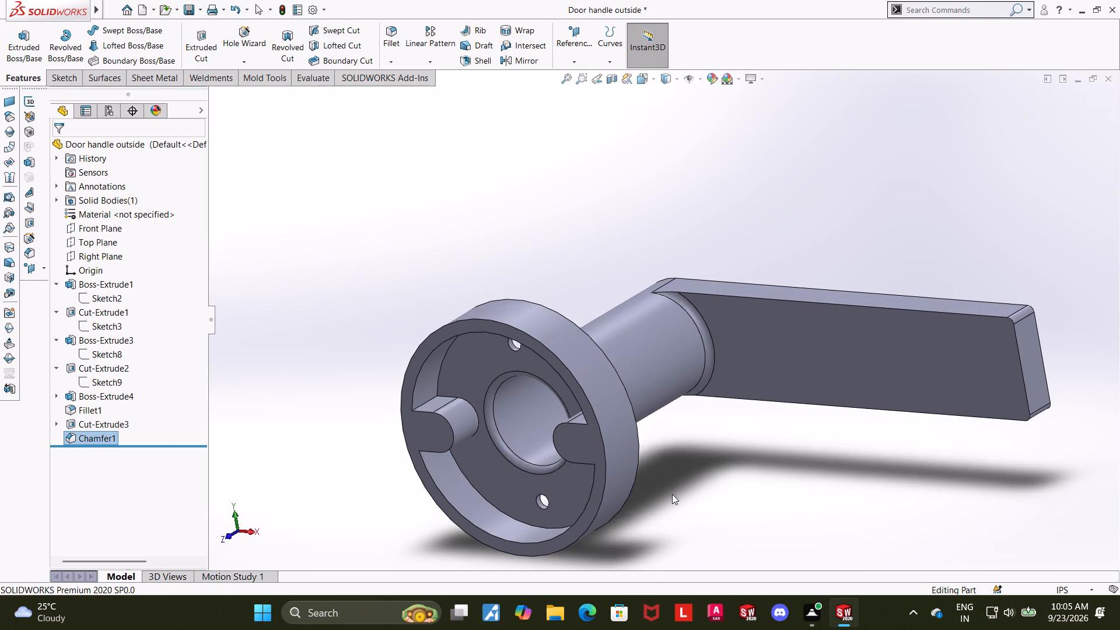
middle_click_drag(672, 494, 672, 495)
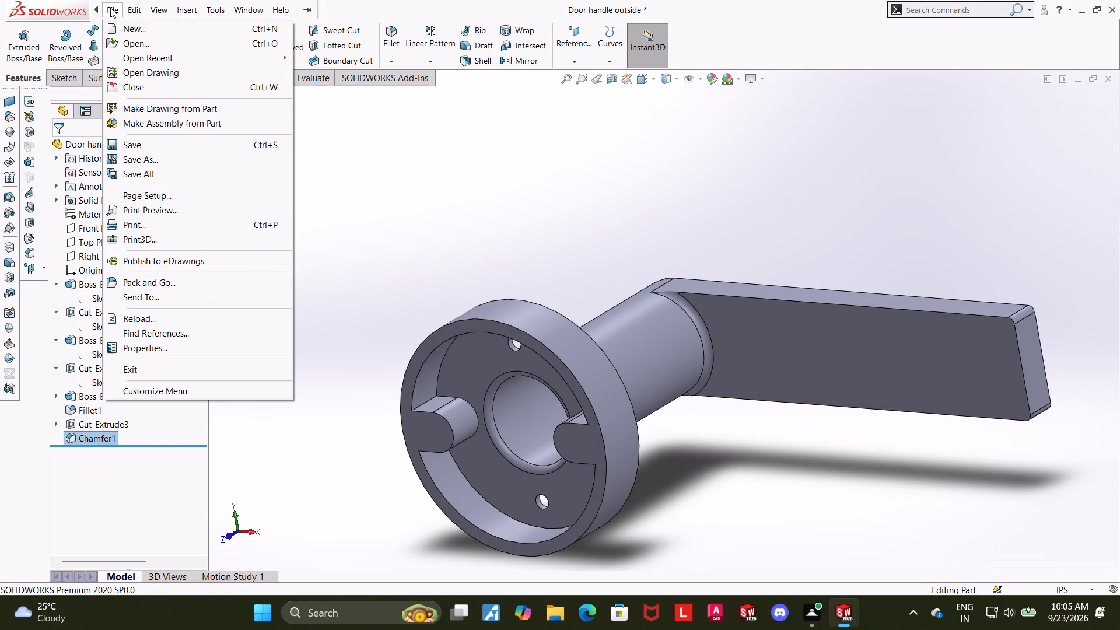
Save the part under the new file name Door handle inside in the Downloads folder.
left_click(152, 159)
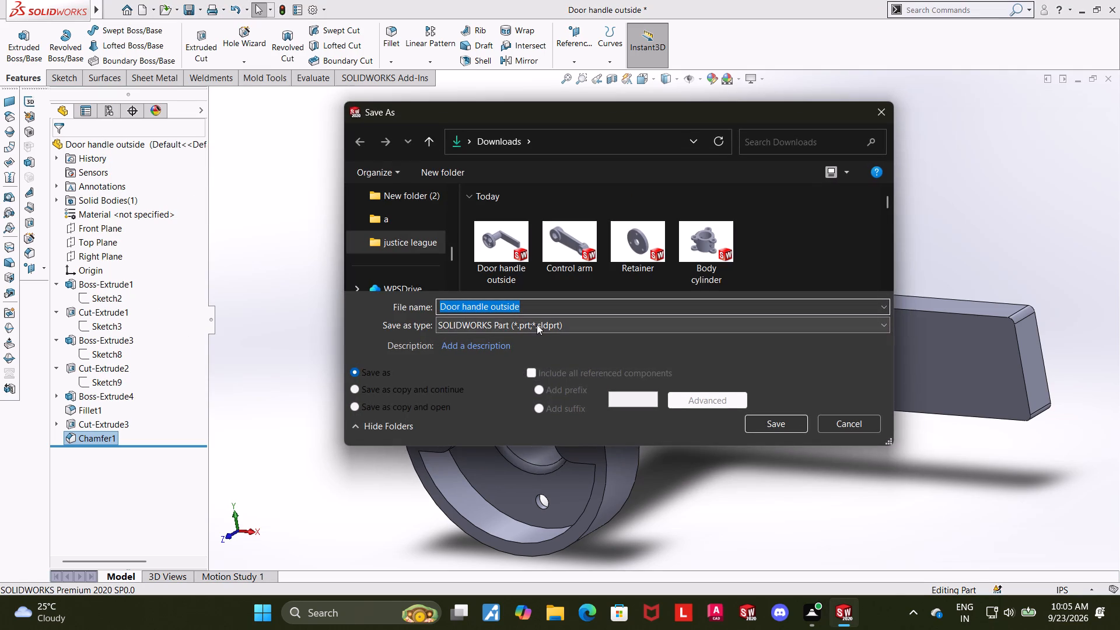
left_click(539, 301)
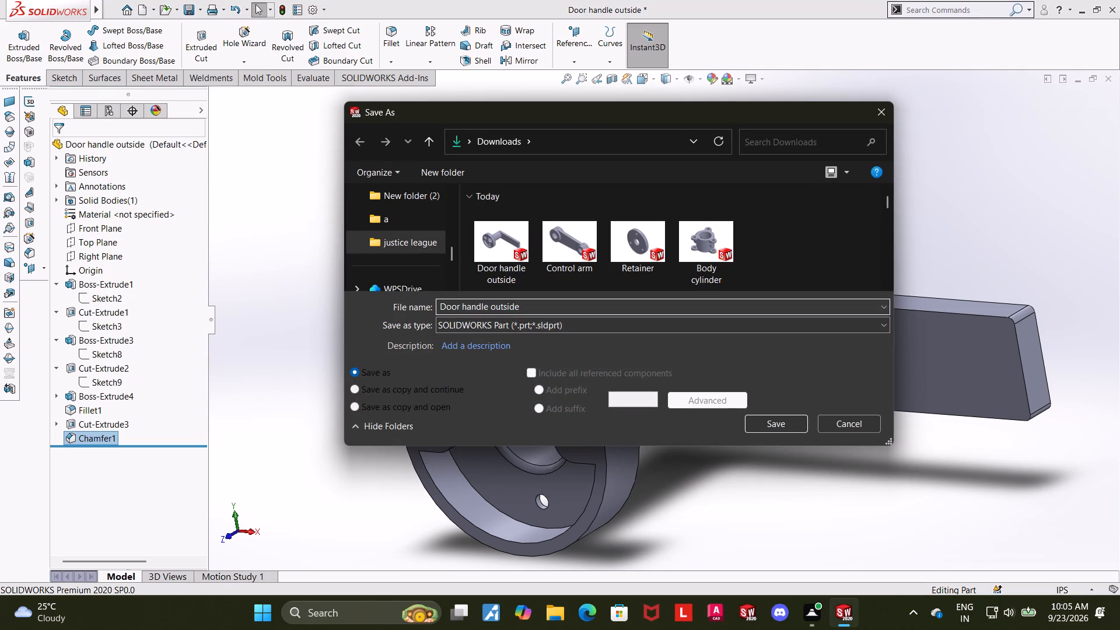
key("BackSpace")
key("BackSpace")
key("BackSpace")
key("BackSpace")
key("BackSpace")
key("BackSpace")
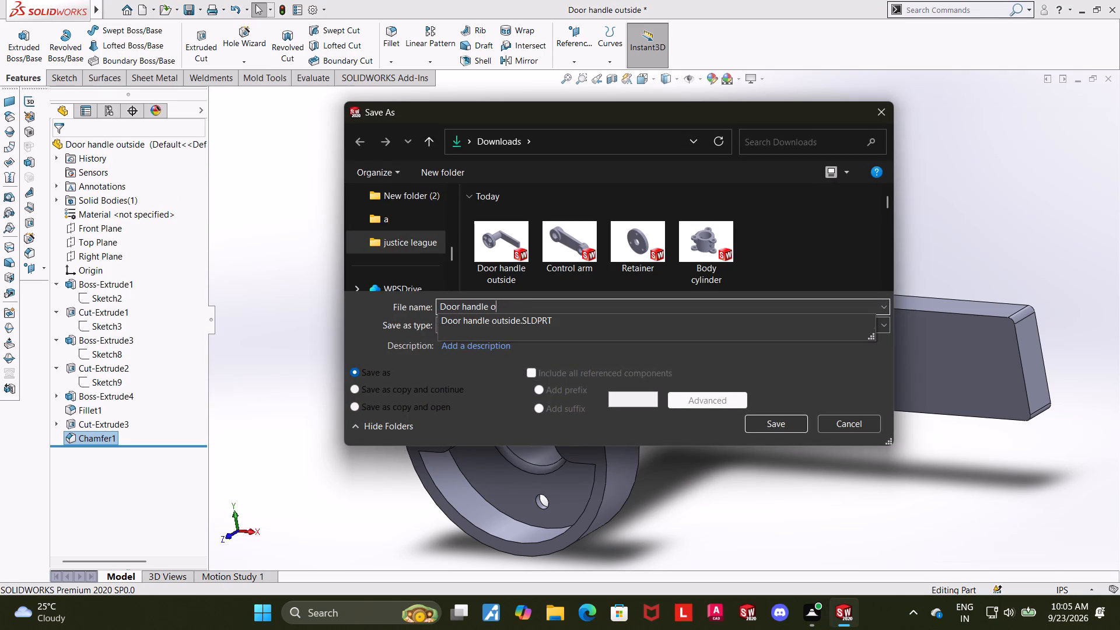
key("BackSpace")
key("BackSpace")
key("space")
type("inside")
left_click(791, 423)
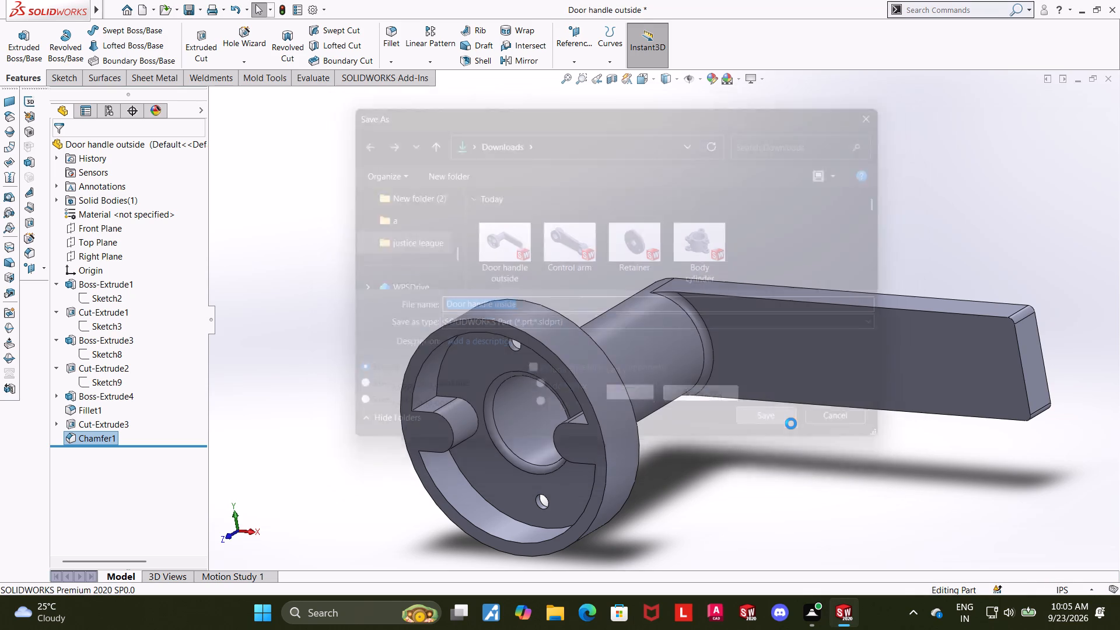
Create a new empty part document.
scroll(785, 447, "up", 3)
scroll(756, 433, "down", 3)
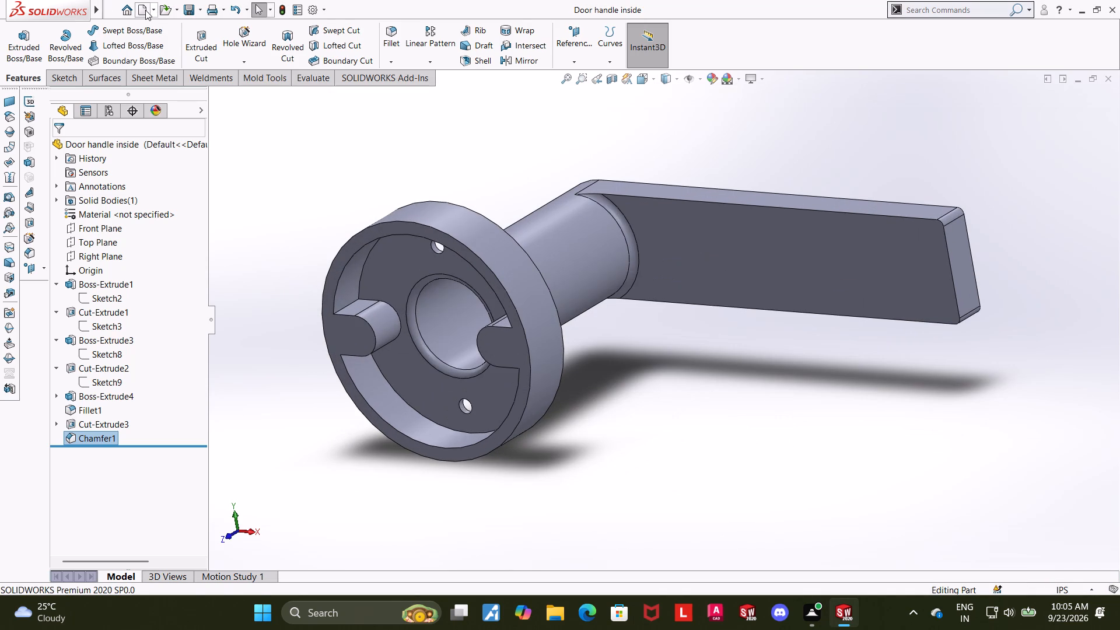
left_click(144, 10)
double_click(282, 264)
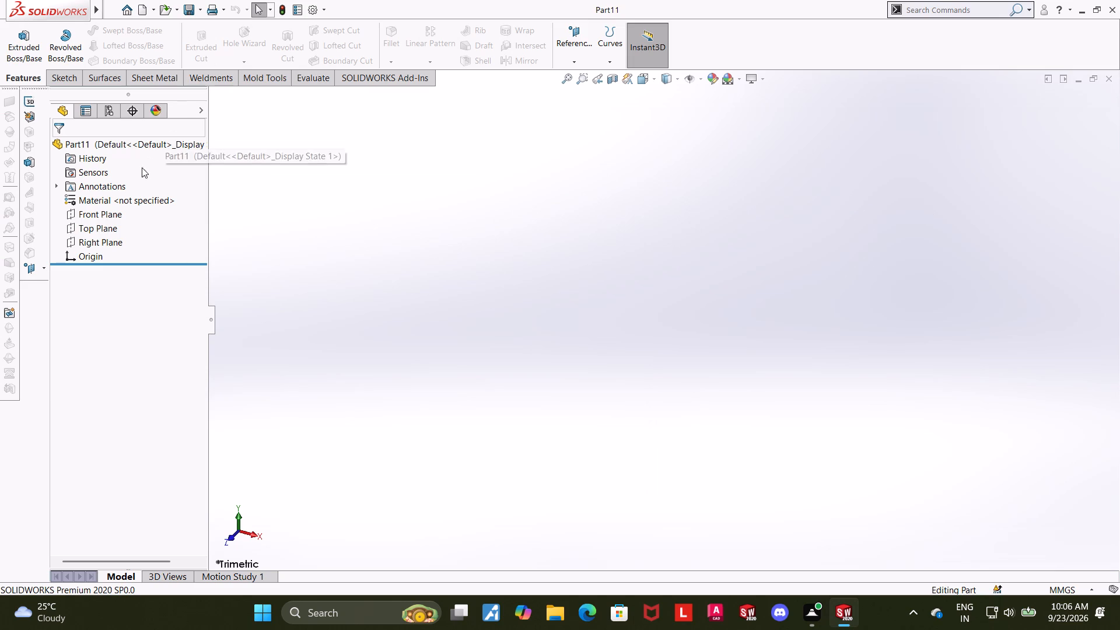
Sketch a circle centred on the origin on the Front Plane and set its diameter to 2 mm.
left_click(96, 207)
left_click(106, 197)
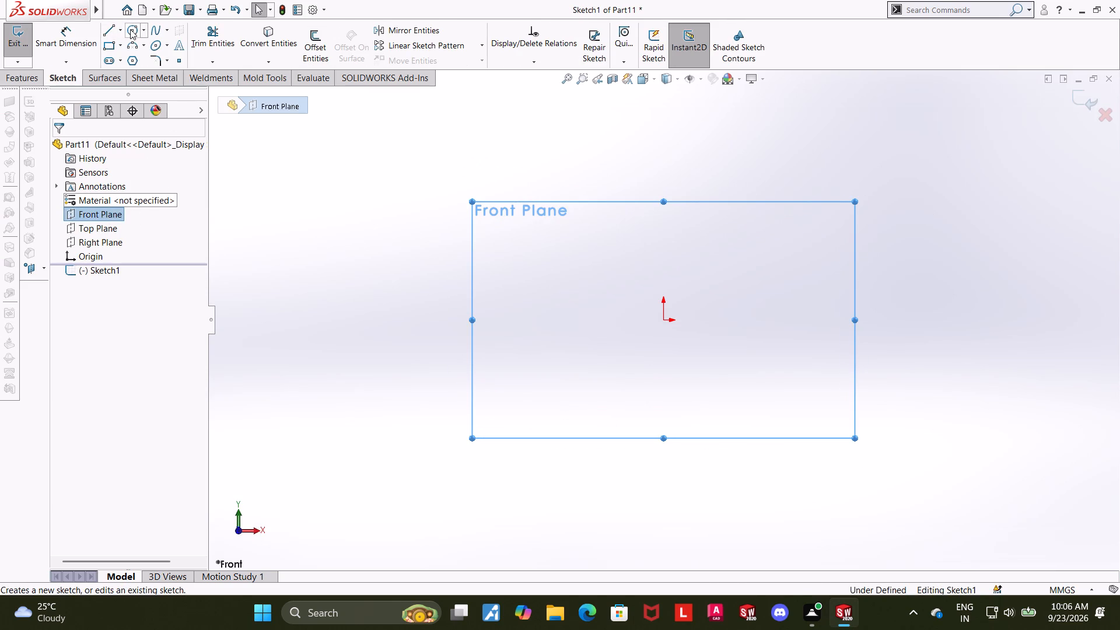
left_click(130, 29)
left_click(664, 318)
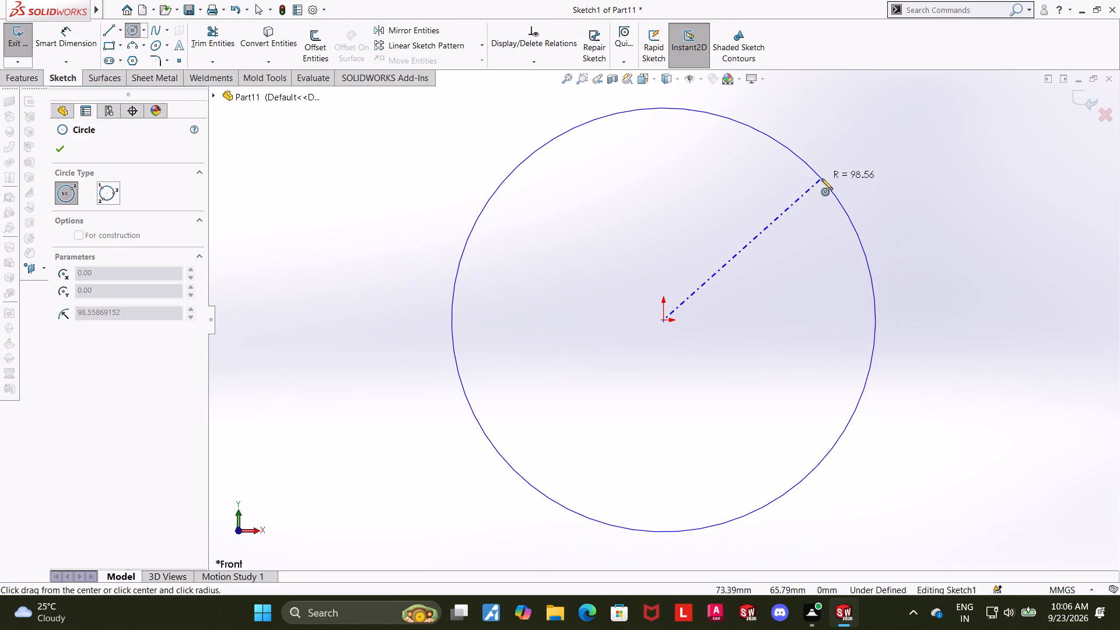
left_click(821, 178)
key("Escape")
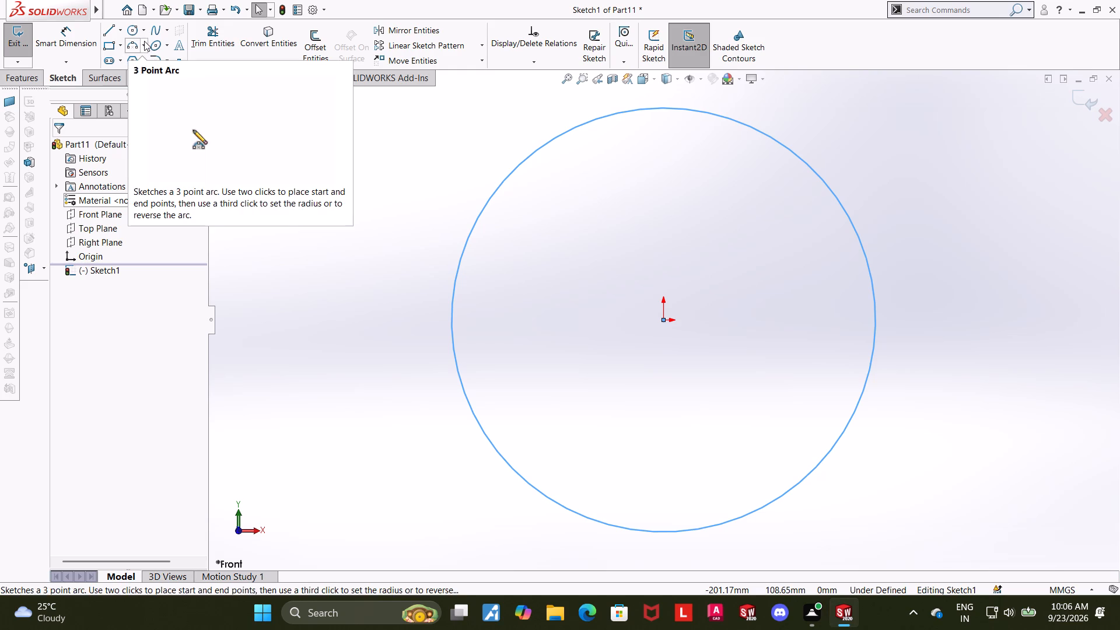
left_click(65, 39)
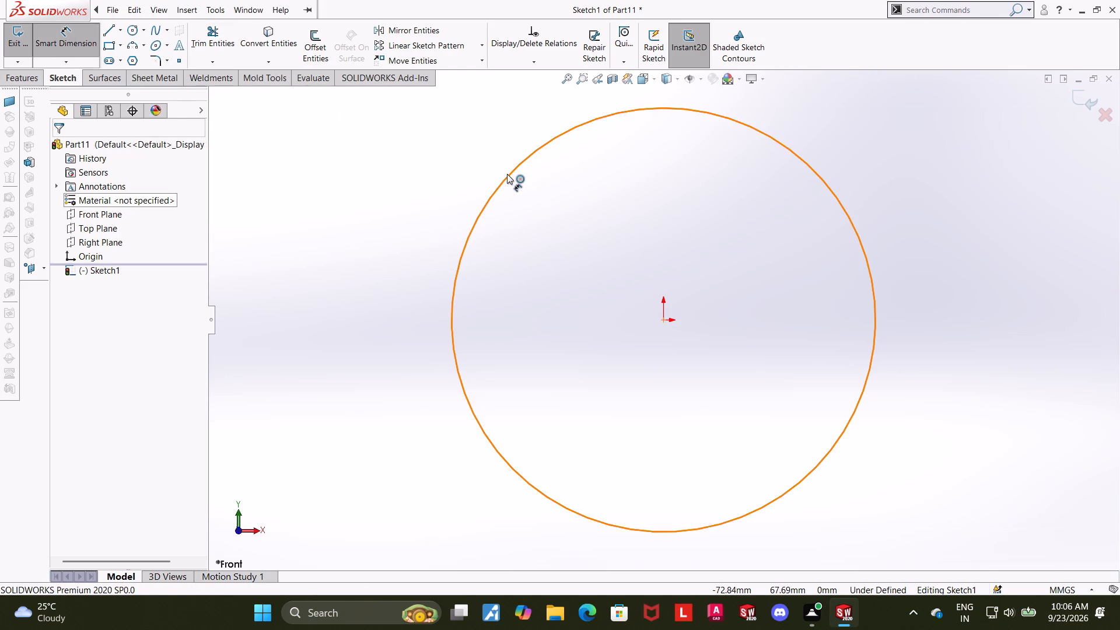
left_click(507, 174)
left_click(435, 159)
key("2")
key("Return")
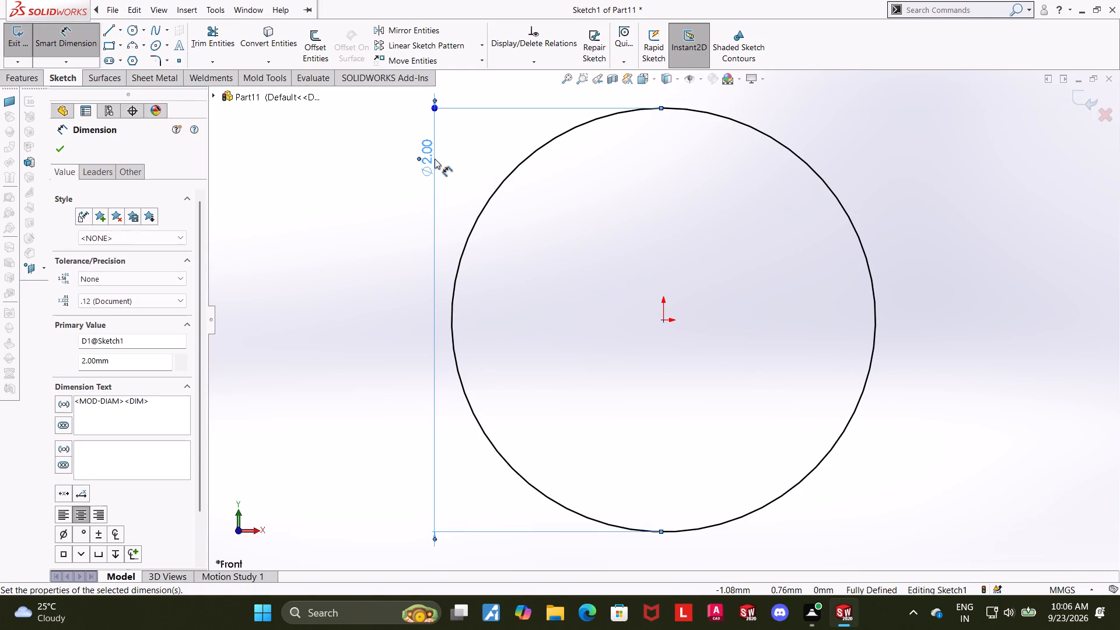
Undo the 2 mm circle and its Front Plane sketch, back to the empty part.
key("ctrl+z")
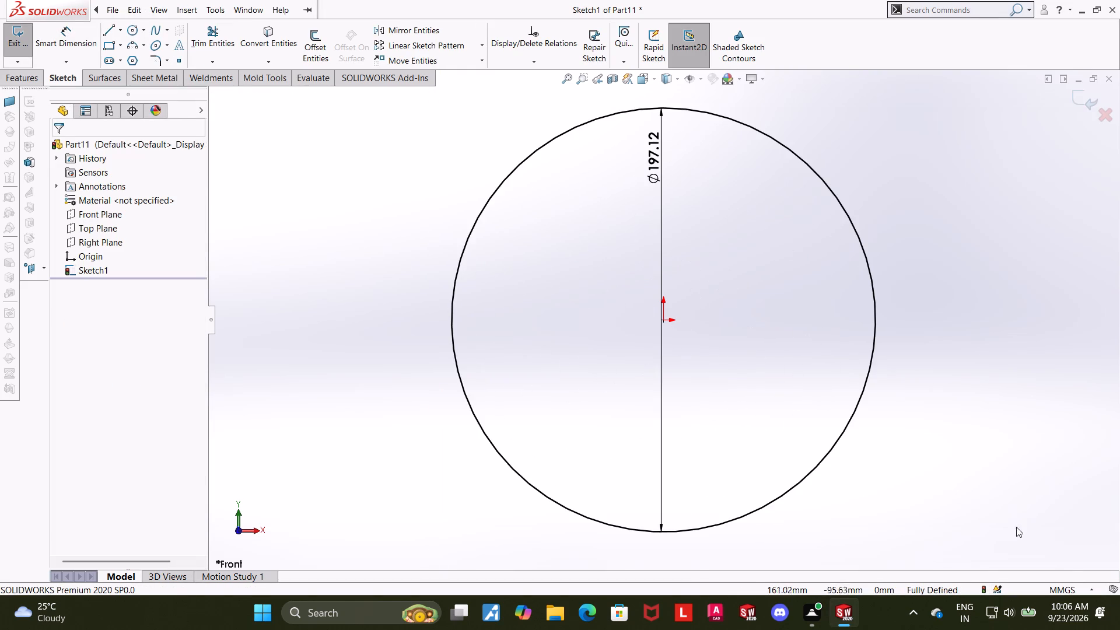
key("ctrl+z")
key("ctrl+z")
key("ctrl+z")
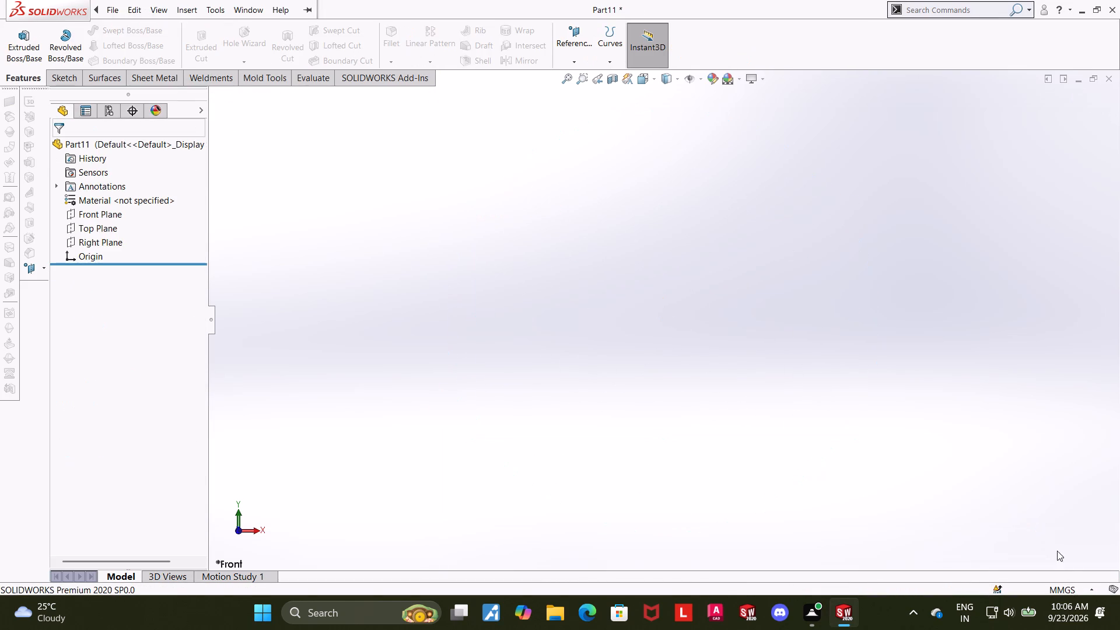
Set the new part's unit system to IPS (inch, pound, second).
left_click(1064, 582)
left_click(1068, 588)
left_click(1042, 550)
left_click(687, 358)
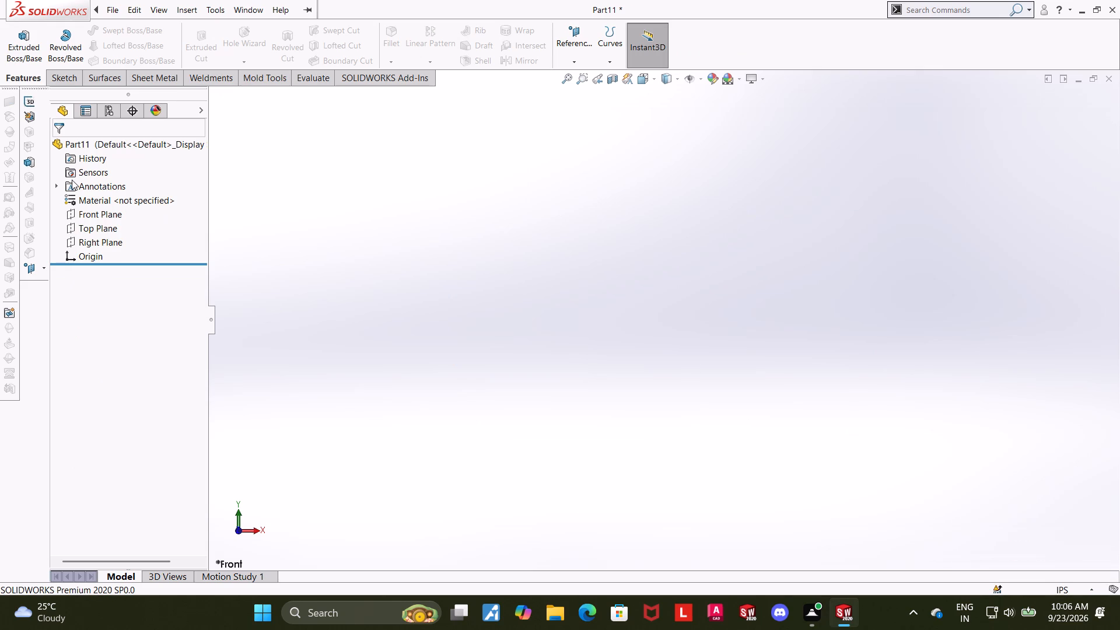
Sketch a circle centred on the origin on the Front Plane and set its diameter to 2 in.
left_click(93, 218)
left_click(105, 202)
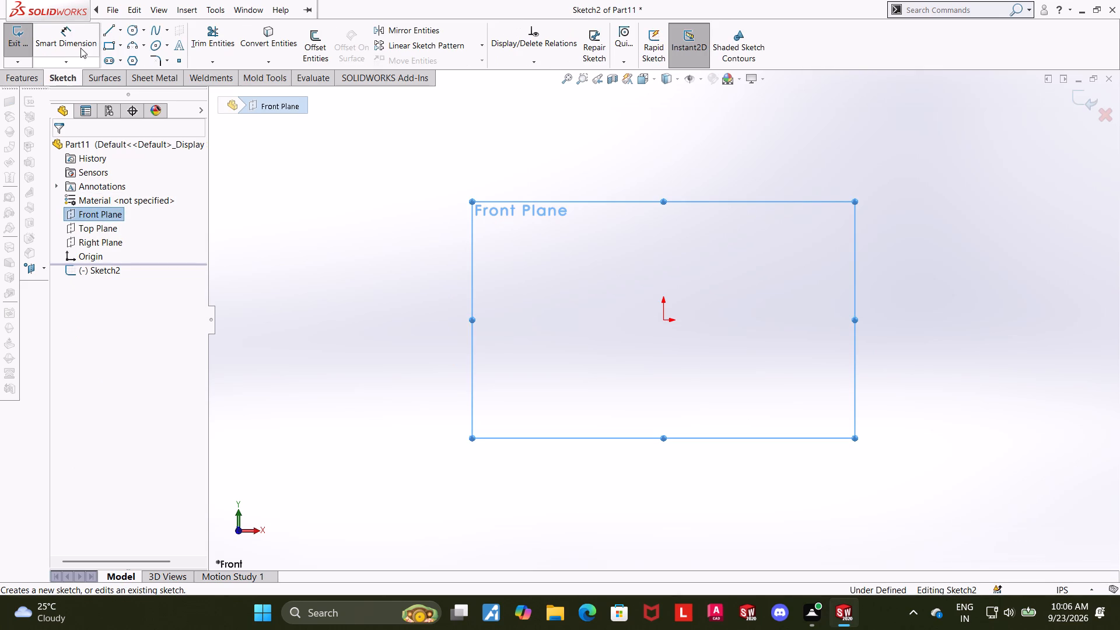
left_click(129, 30)
left_click(663, 318)
left_click(775, 225)
key("Escape")
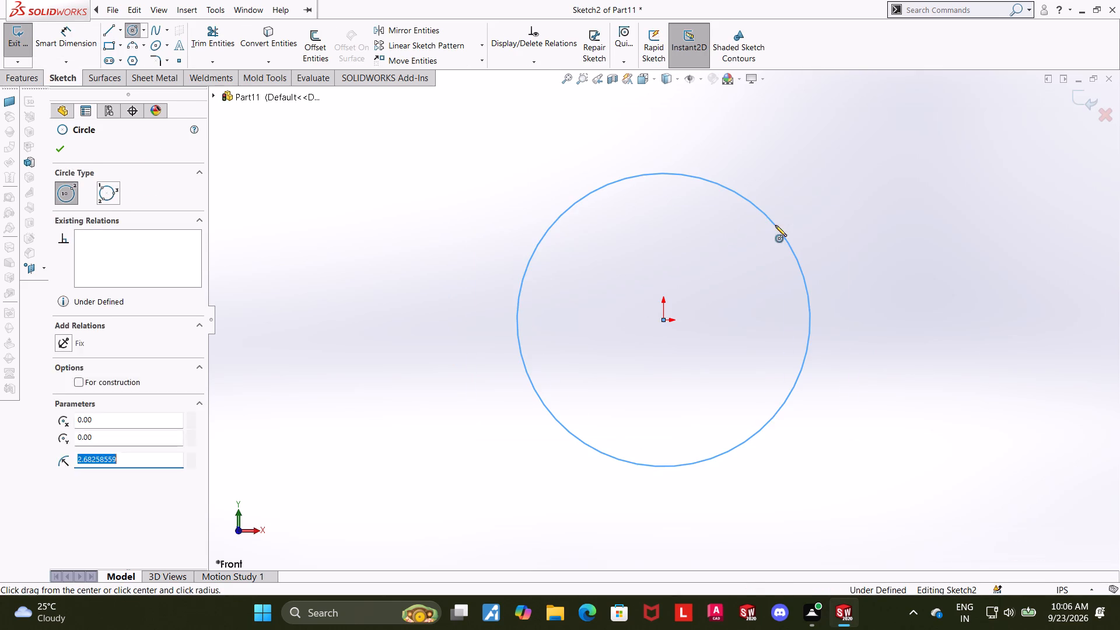
left_click(50, 34)
left_click(568, 206)
left_click(544, 181)
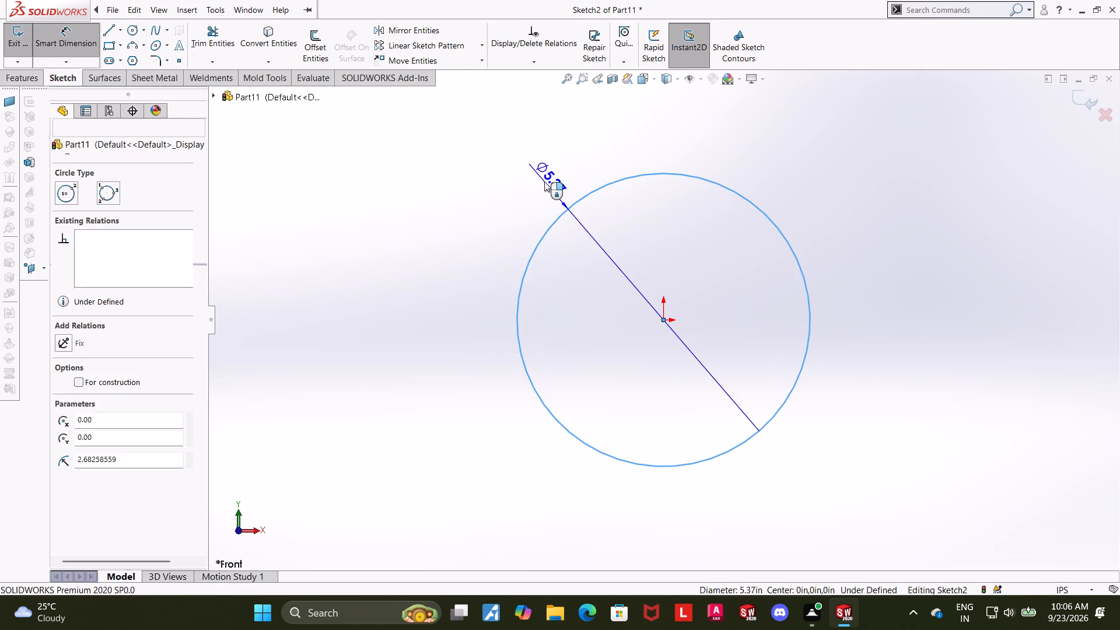
key("2")
key("Return")
key("Escape")
key("Escape")
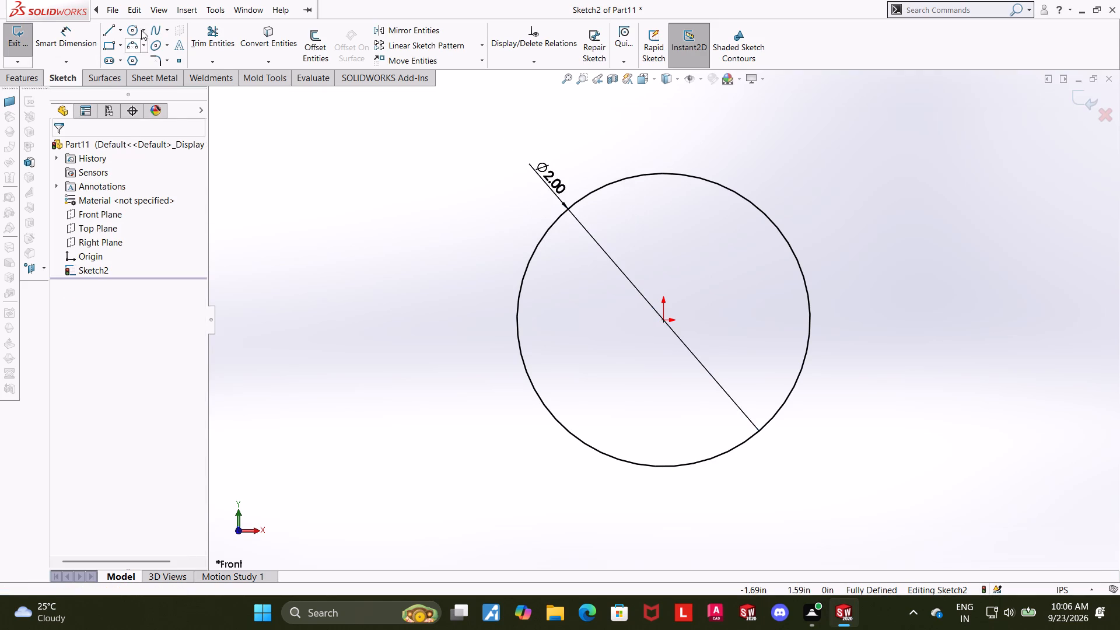
Add a concentric construction circle inside the 2 in circle and set its diameter to 1.5 in.
left_click(136, 29)
left_click(662, 319)
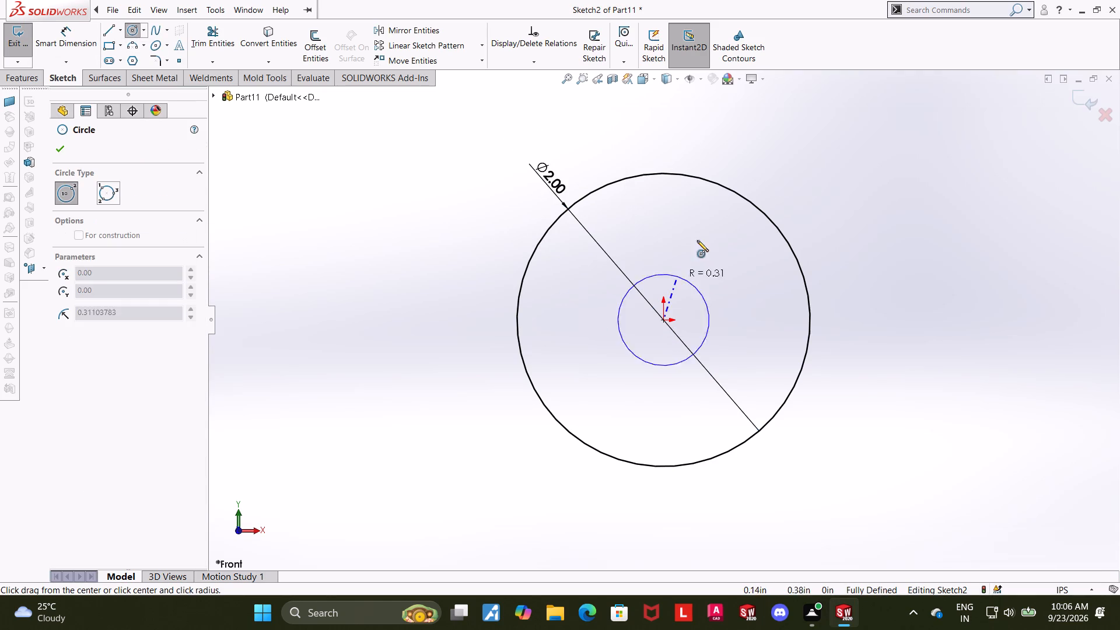
left_click(710, 198)
key("Escape")
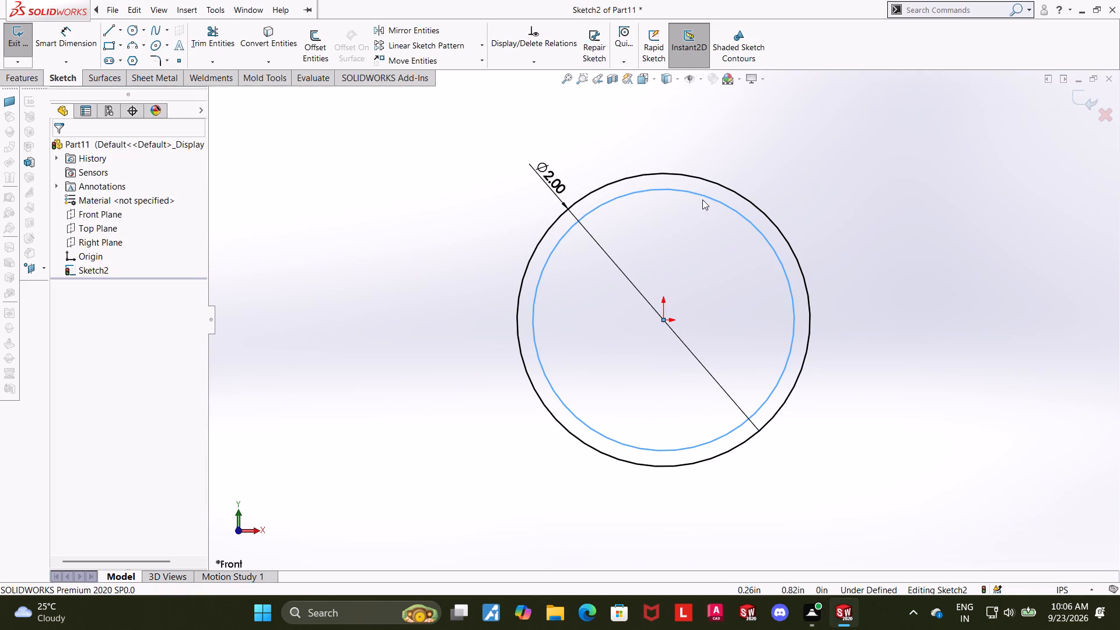
left_click(702, 198)
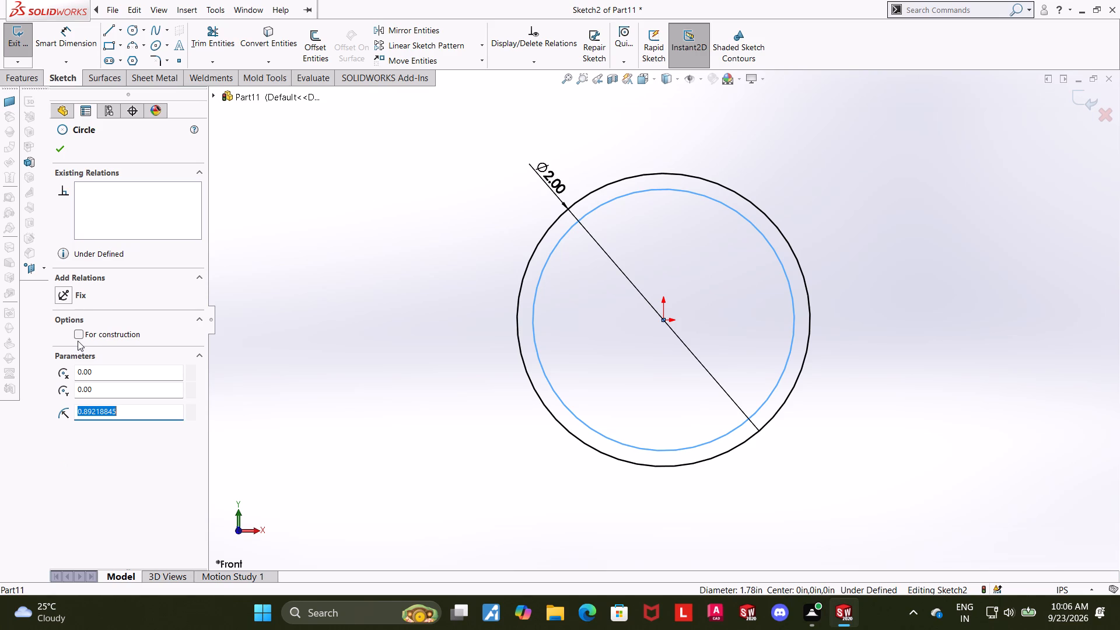
left_click(78, 339)
left_click(54, 159)
left_click(57, 149)
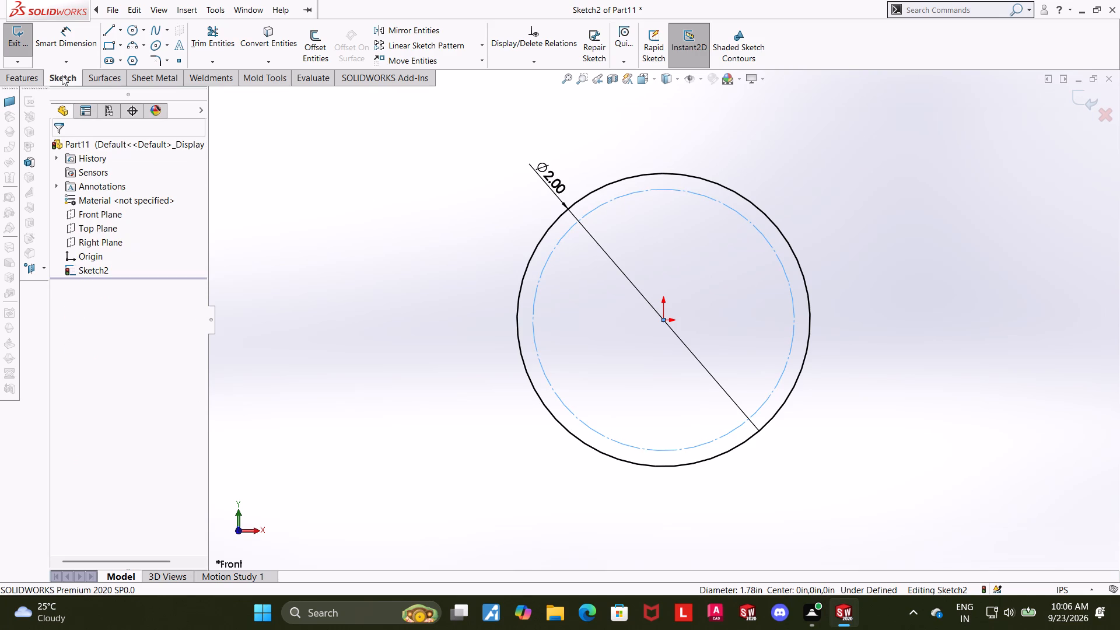
left_click(61, 45)
left_click(707, 198)
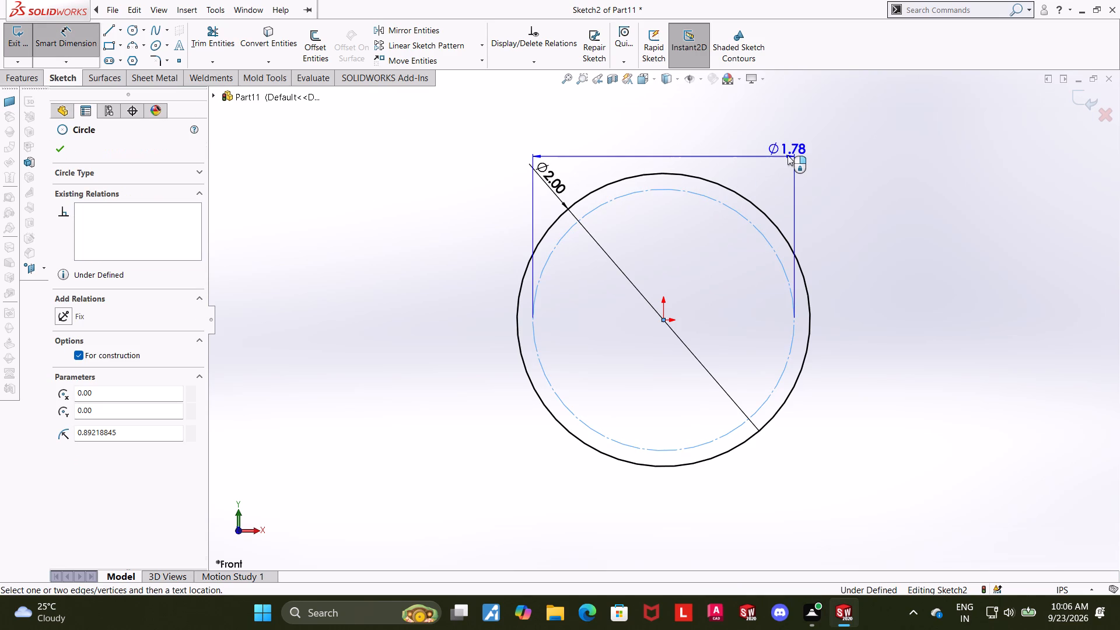
left_click(787, 155)
type("1.5")
key("Return")
key("Escape")
key("Escape")
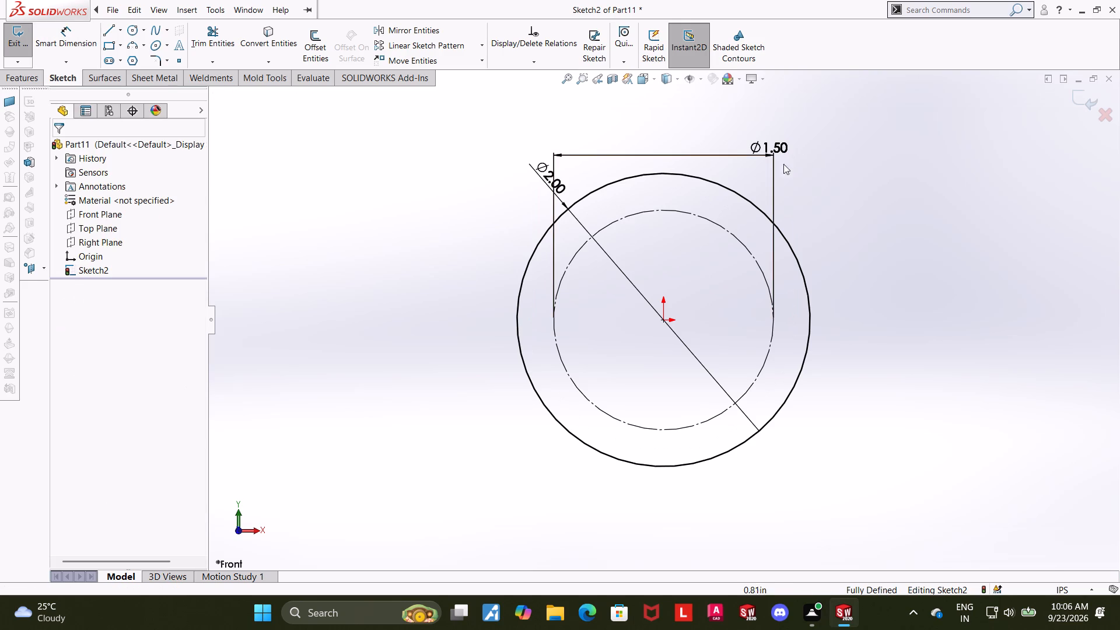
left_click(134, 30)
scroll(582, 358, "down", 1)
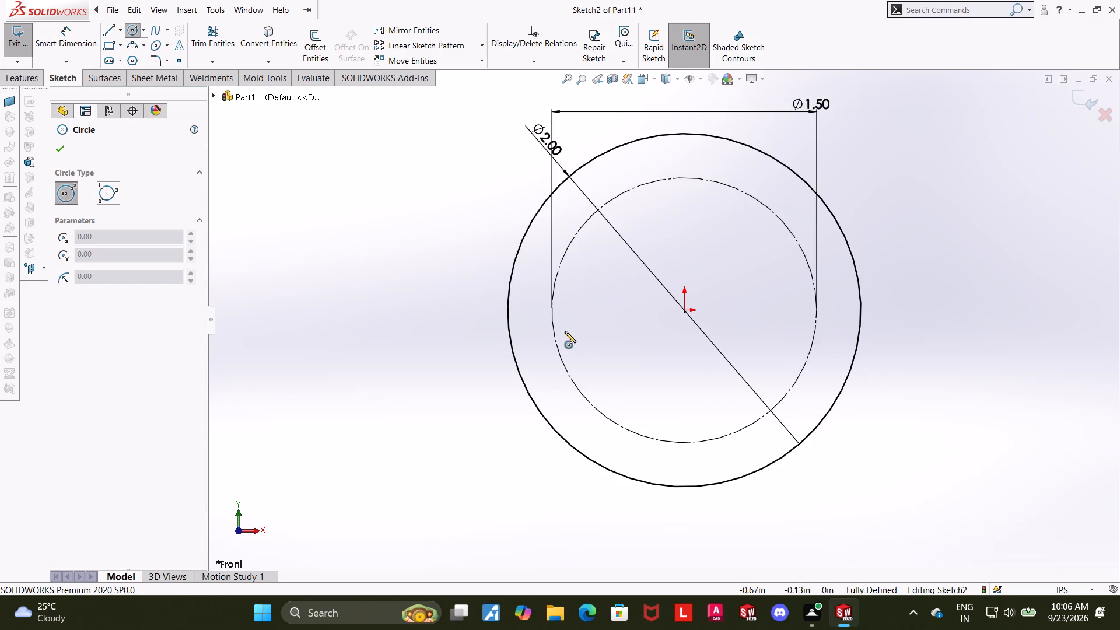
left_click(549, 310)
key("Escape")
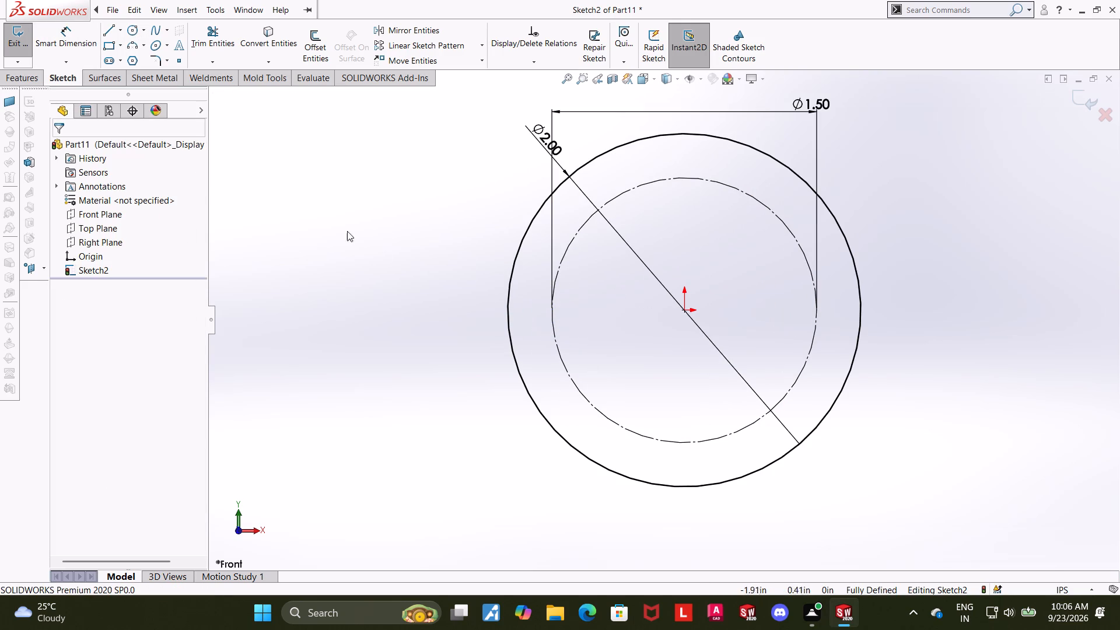
Sketch a 0.4 in diameter circle centred on the left quadrant point of the 1.5 in construction circle.
left_click(135, 29)
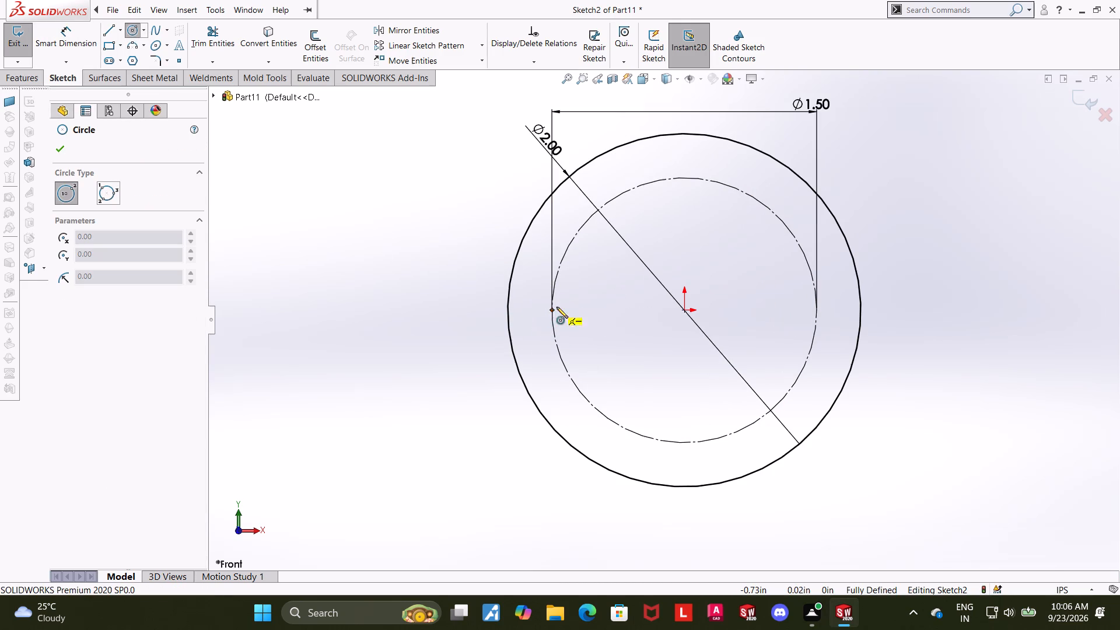
left_click(552, 309)
left_click(566, 297)
left_click(86, 42)
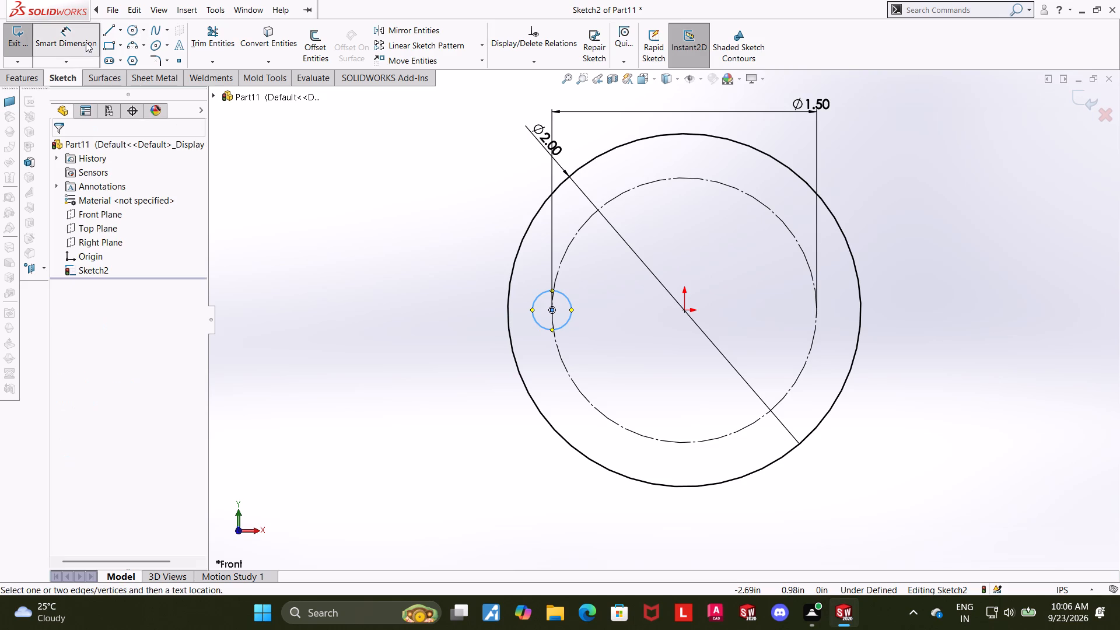
left_click(573, 310)
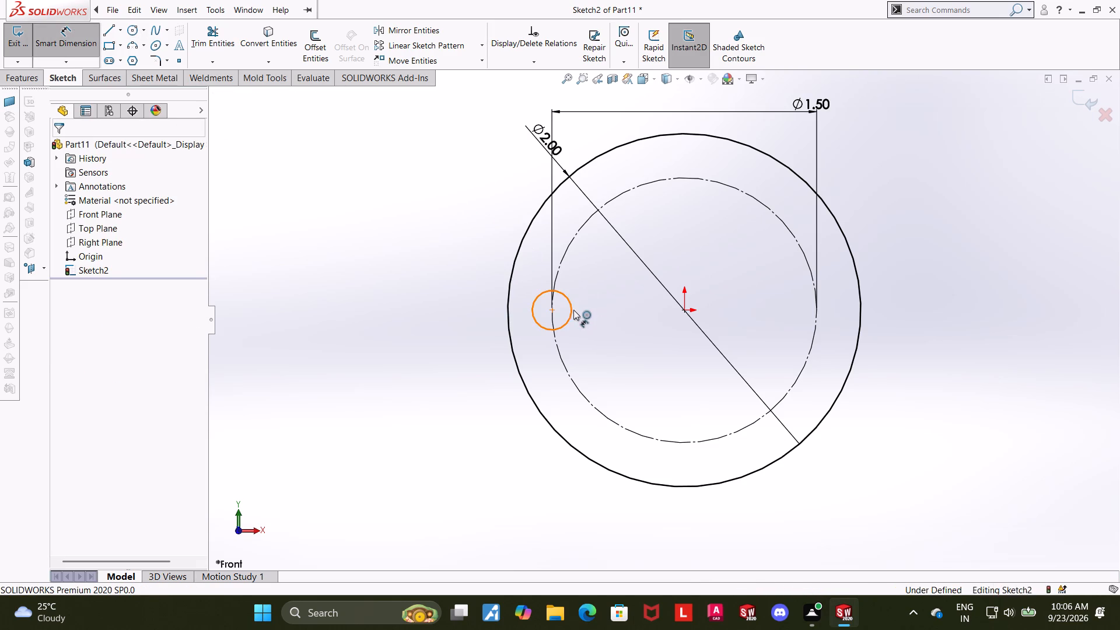
left_click(591, 318)
type("0.")
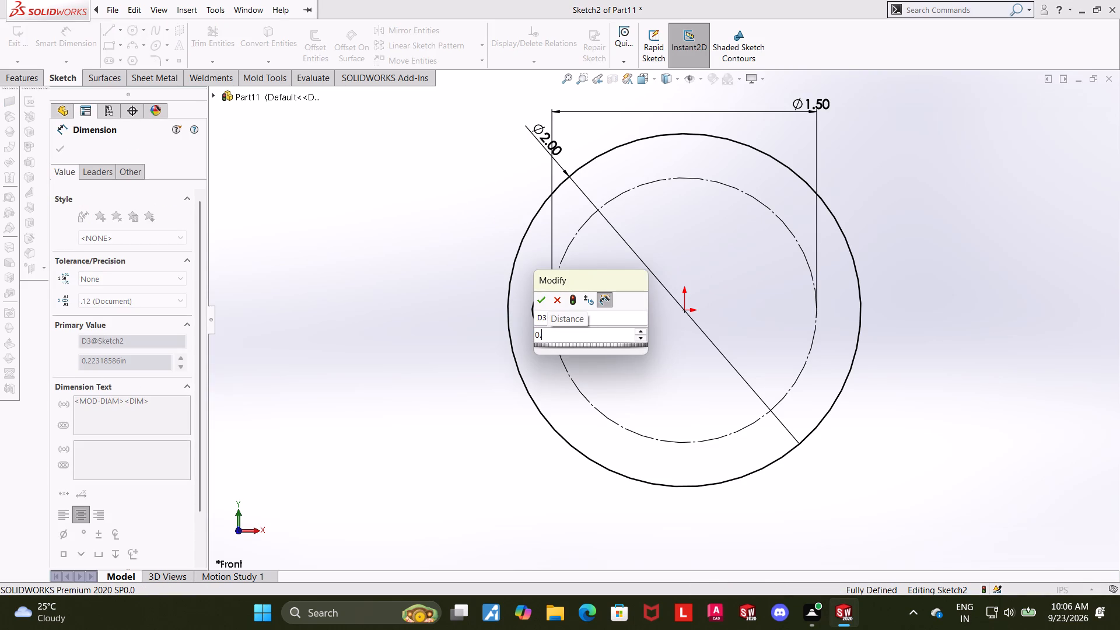
key("4")
key("Return")
key("Escape")
key("Escape")
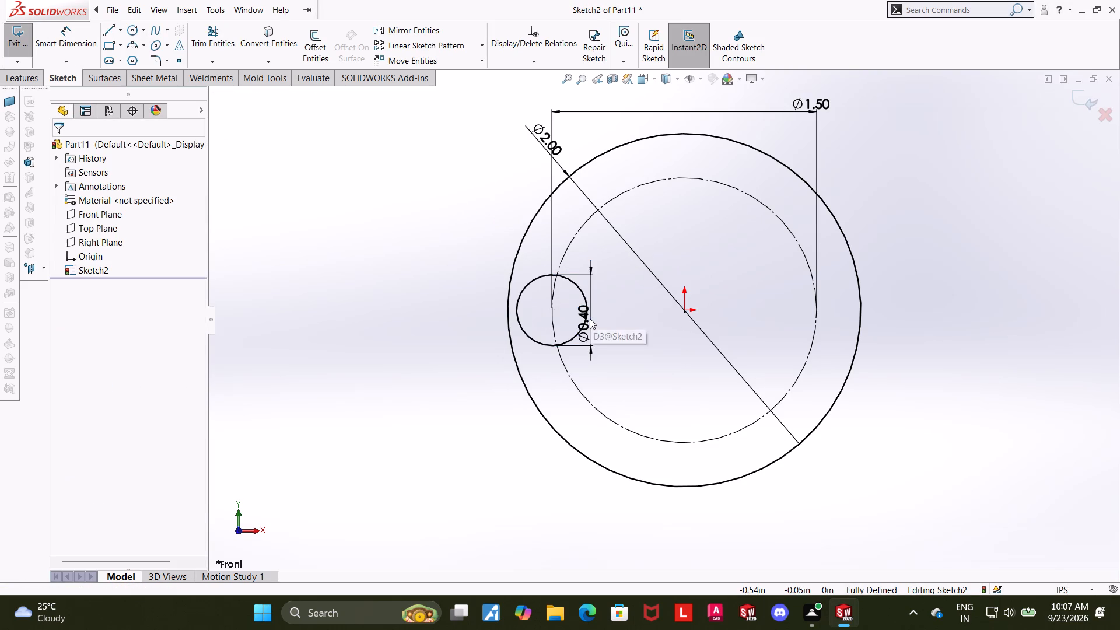
Draw a horizontal line about 0.23 in long from the 0.4 in circle's top quadrant leftward to the 2 in circle.
scroll(676, 339, "down", 2)
left_click(110, 32)
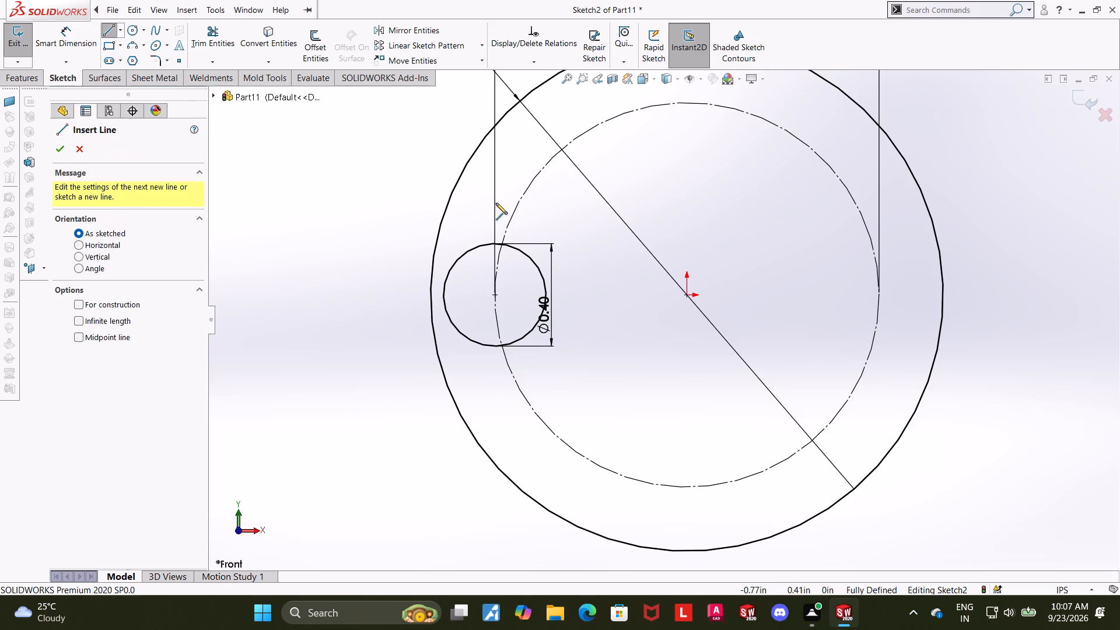
scroll(503, 223, "down", 2)
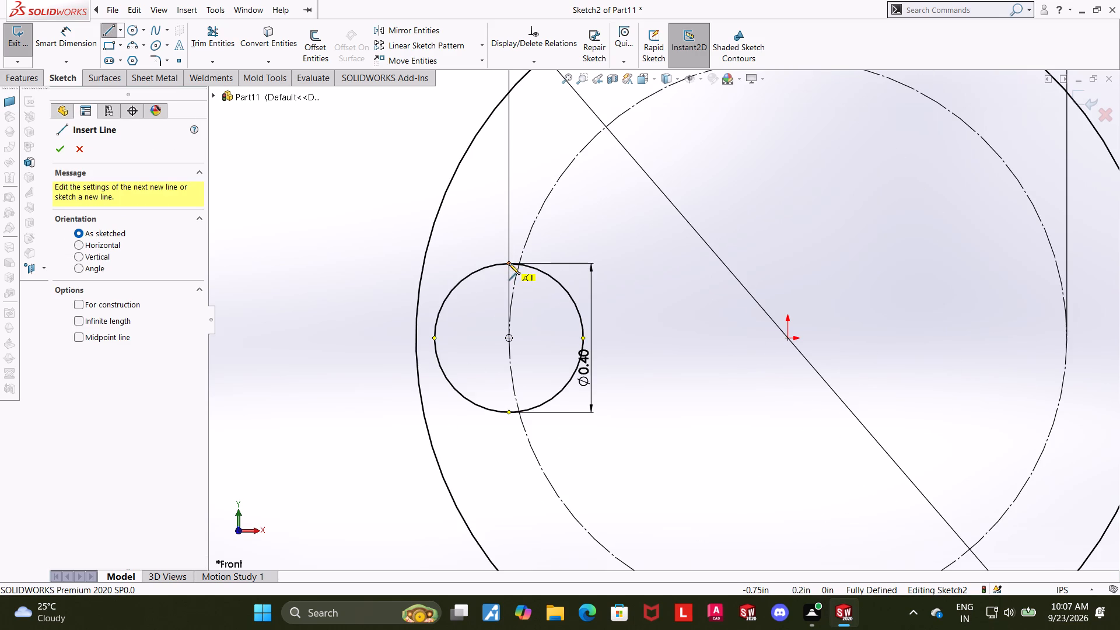
left_click(508, 263)
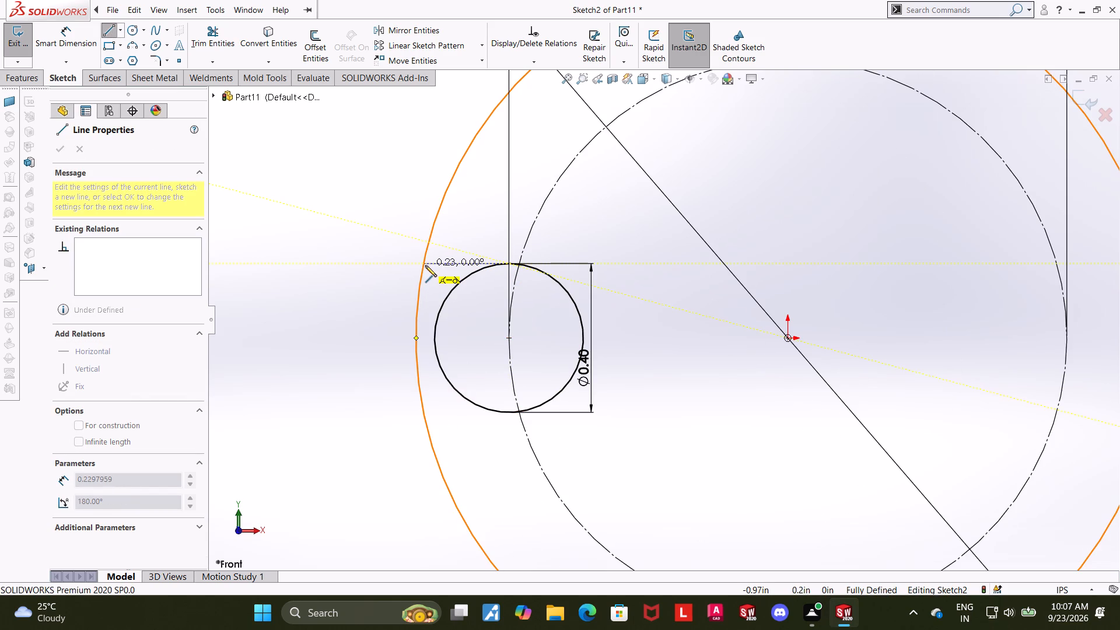
left_click(424, 265)
key("Escape")
key("Escape")
key("Escape")
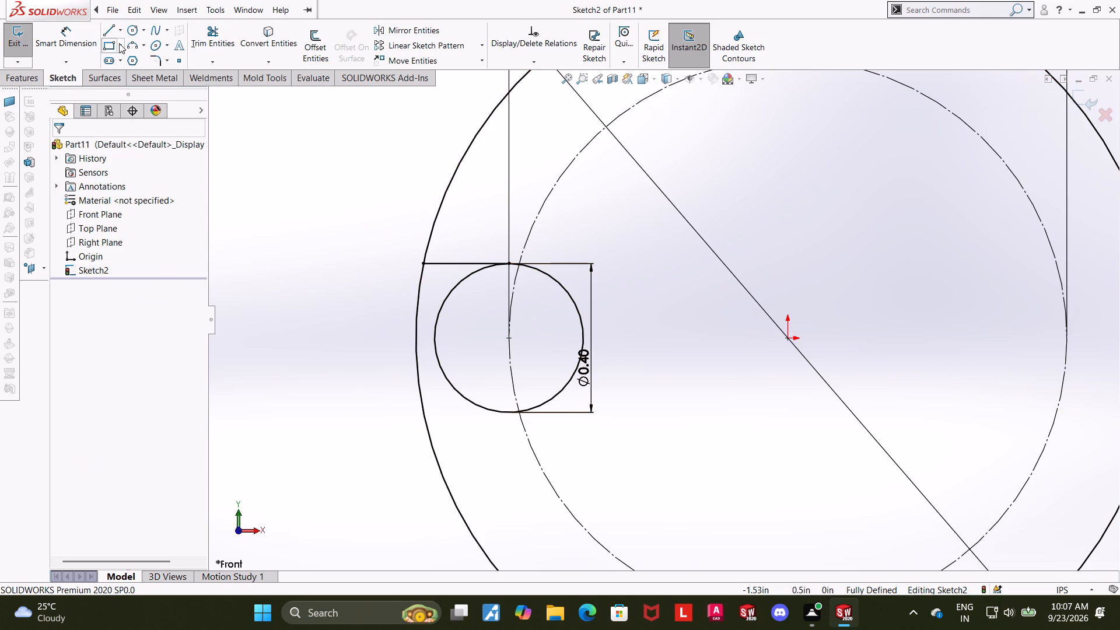
Draw a horizontal line about 0.23 in long from the 0.4 in circle's bottom quadrant leftward to the 2 in circle.
left_click(110, 33)
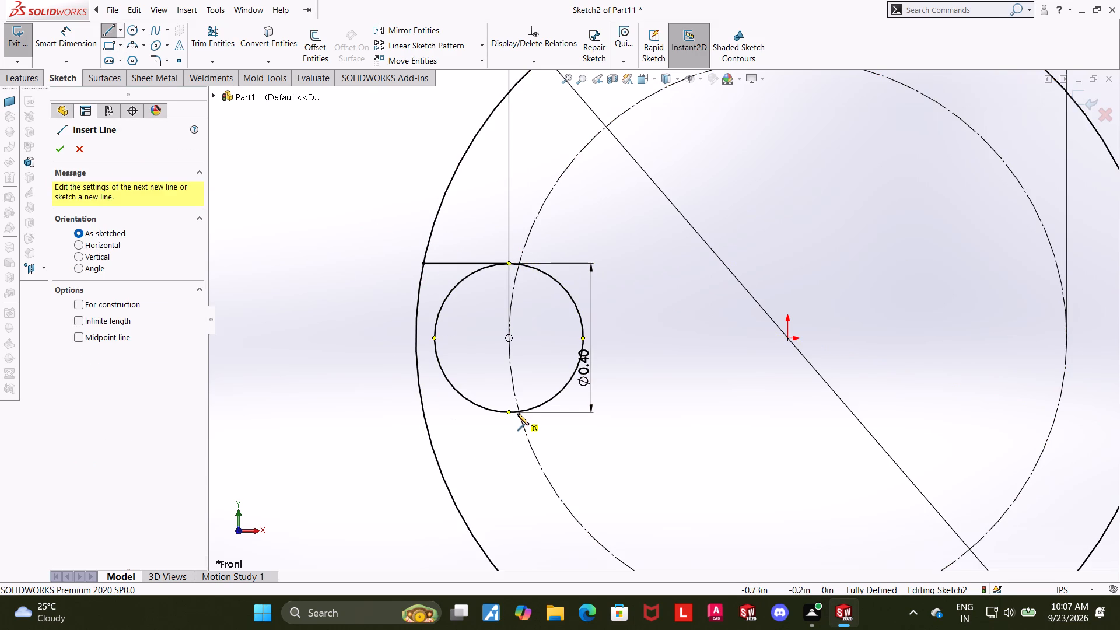
left_click(507, 412)
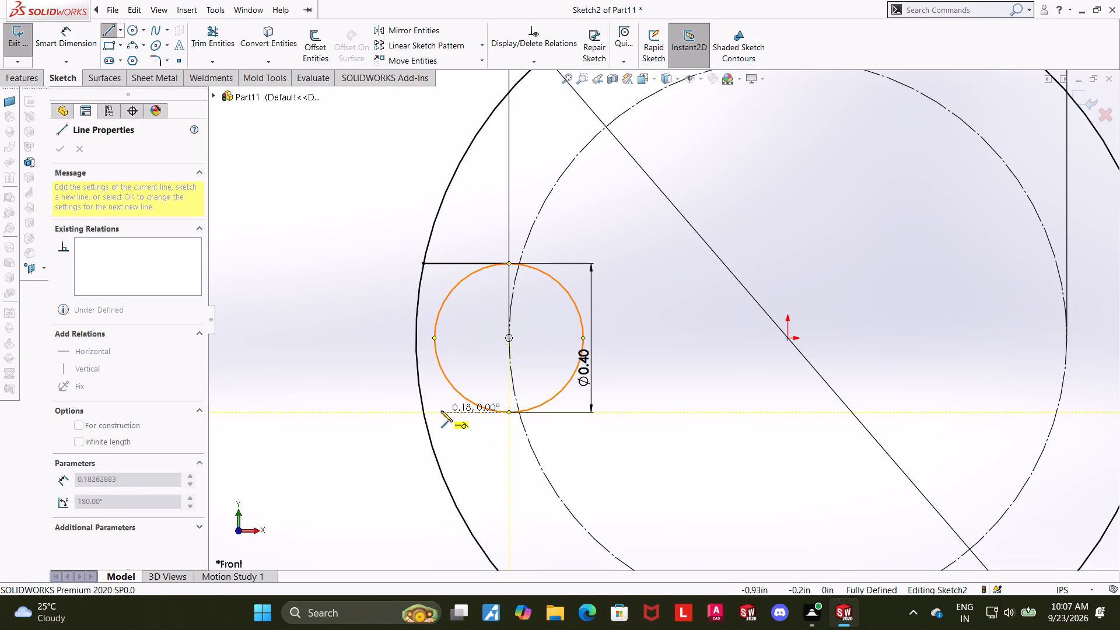
left_click(423, 412)
key("Escape")
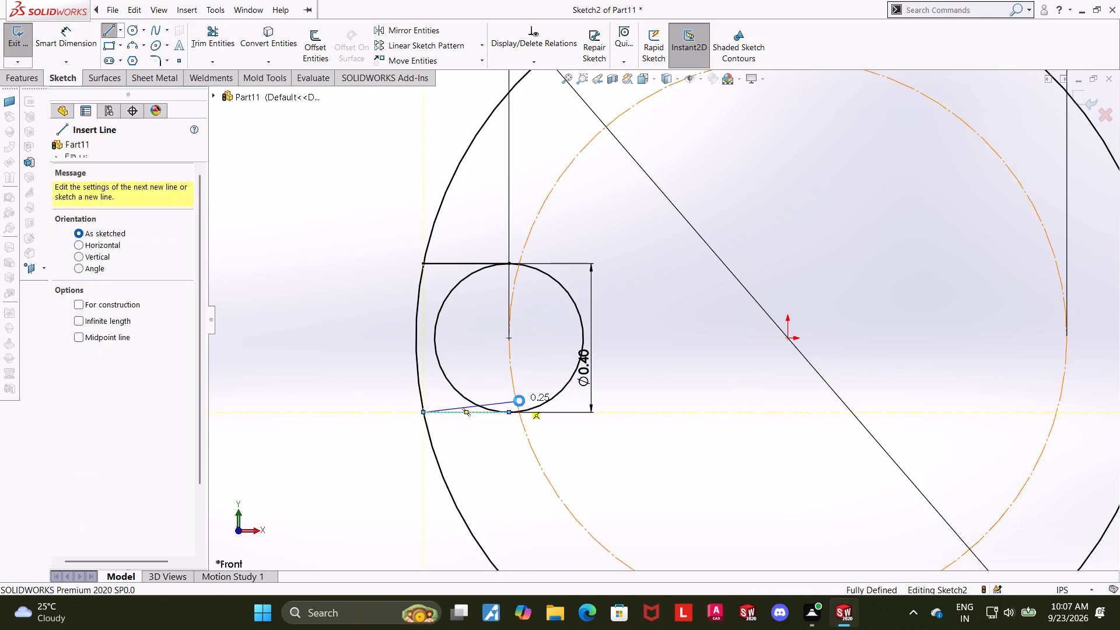
key("Escape")
key("Escape")
Trim away the 0.4 in circle's left half and the 2 in circle's arc between the two lines to open the left slot.
left_click(225, 31)
left_click_drag(459, 355, 443, 366)
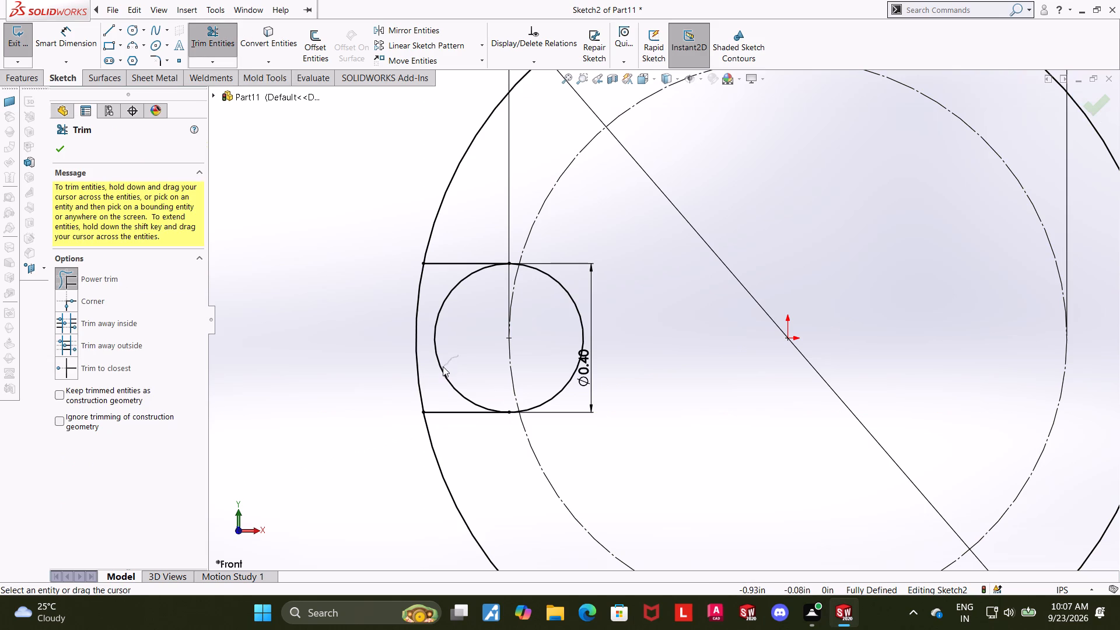
left_click_drag(443, 366, 430, 381)
key("Escape")
key("Escape")
key("Escape")
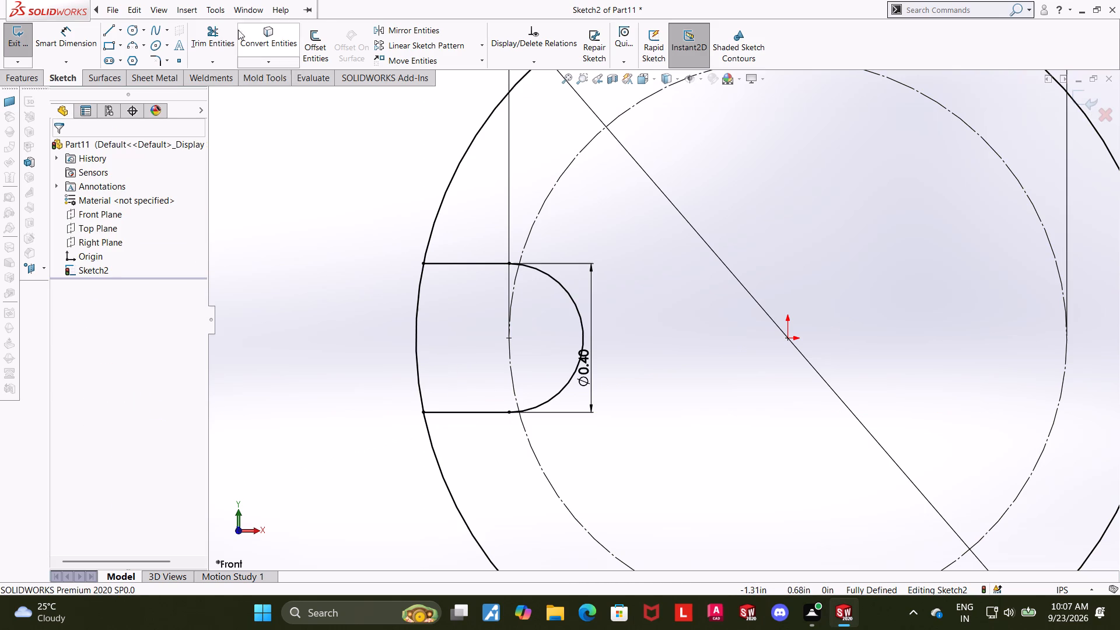
left_click(230, 29)
left_click_drag(494, 349, 327, 331)
scroll(366, 325, "up", 7)
key("Escape")
key("Escape")
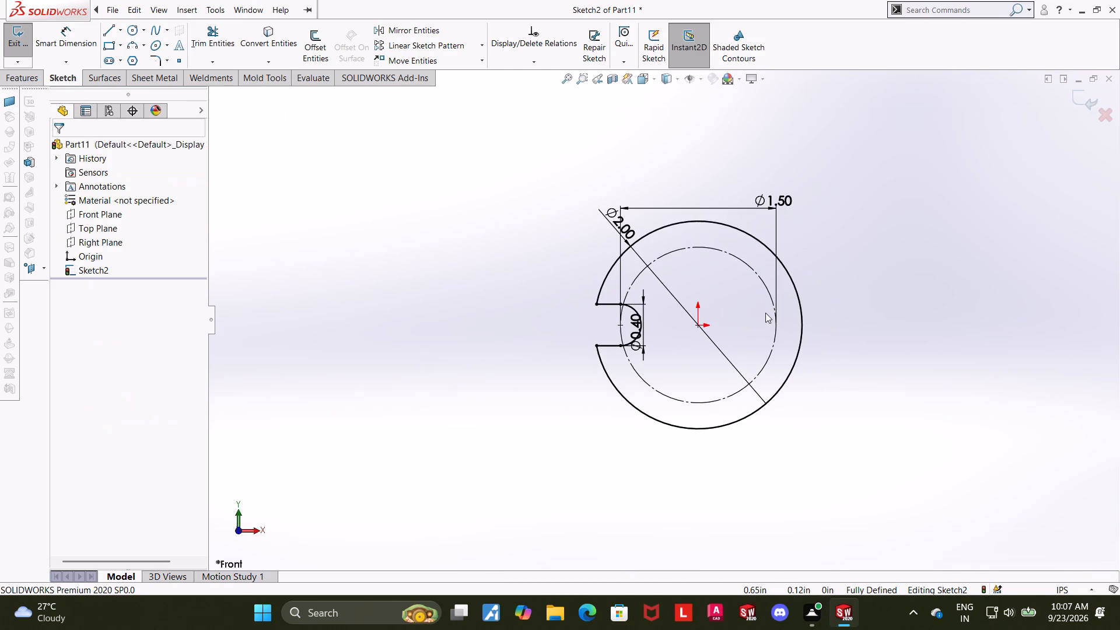
Draw a vertical centerline about 0.66 in long upward from the origin.
scroll(754, 320, "down", 2)
key("Escape")
key("Escape")
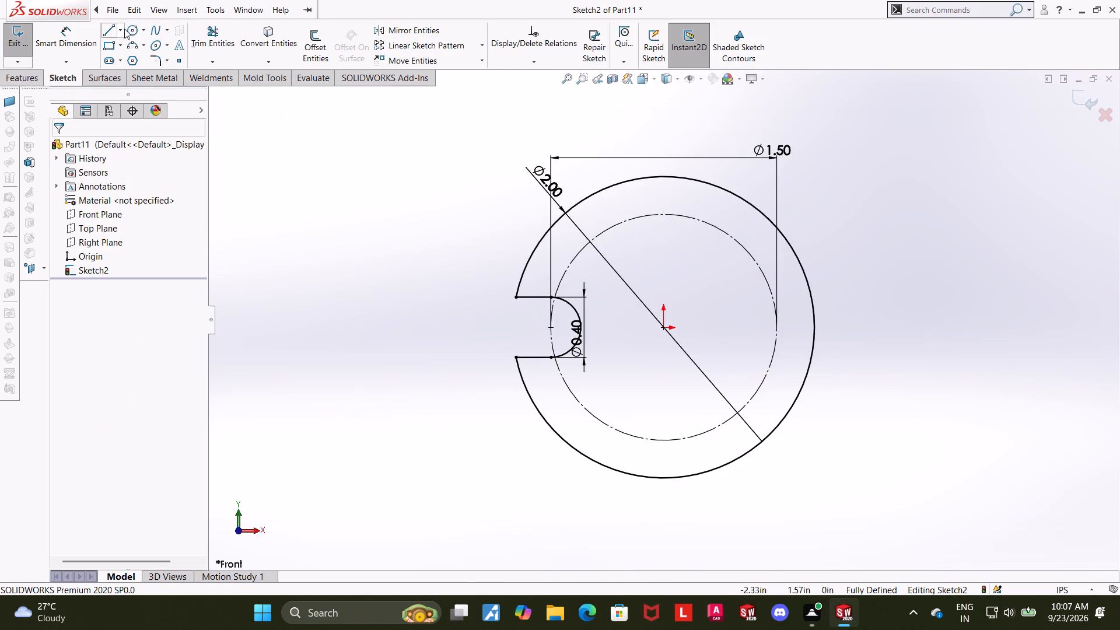
left_click(123, 29)
left_click(124, 58)
left_click(661, 325)
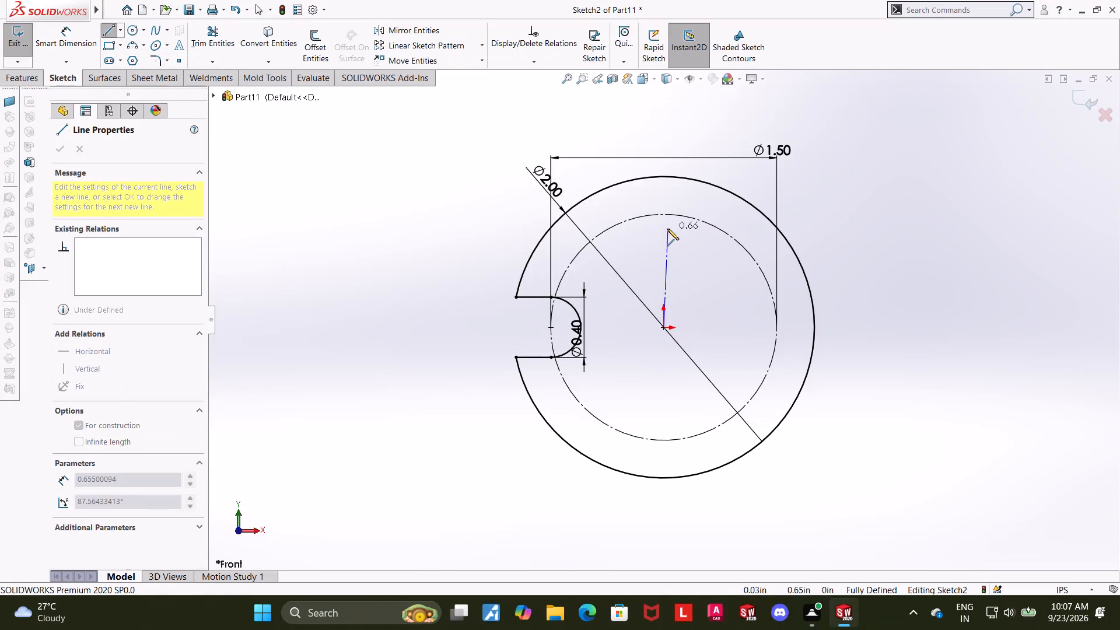
left_click(666, 229)
key("Escape")
key("Escape")
Mirror the left slot's two horizontal lines and arc about the vertical centerline.
left_click(415, 28)
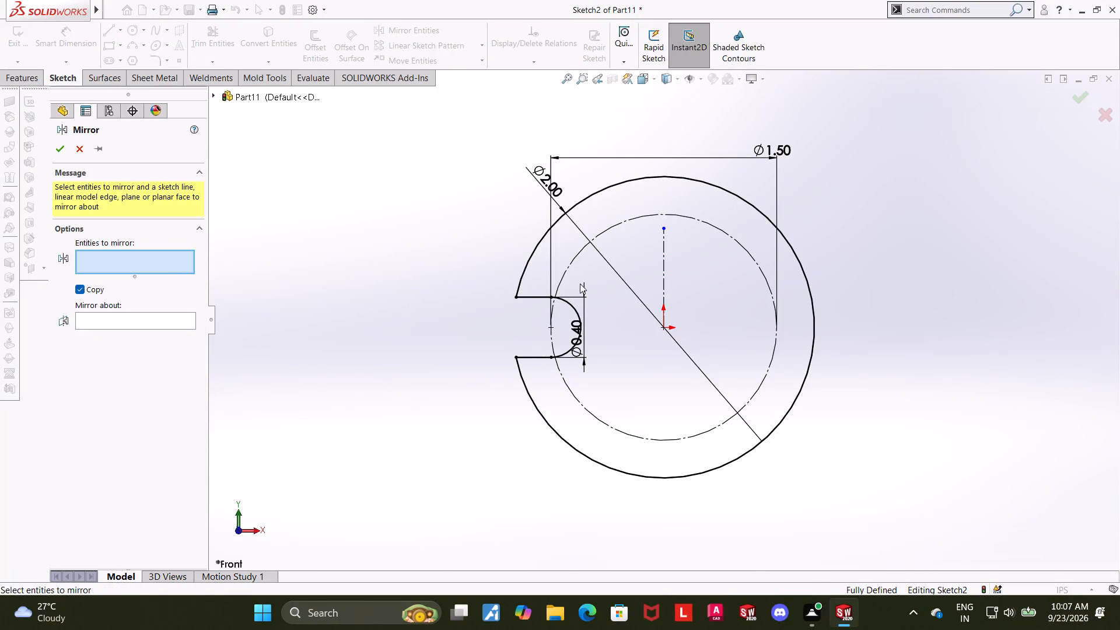
left_click(526, 294)
left_click(531, 358)
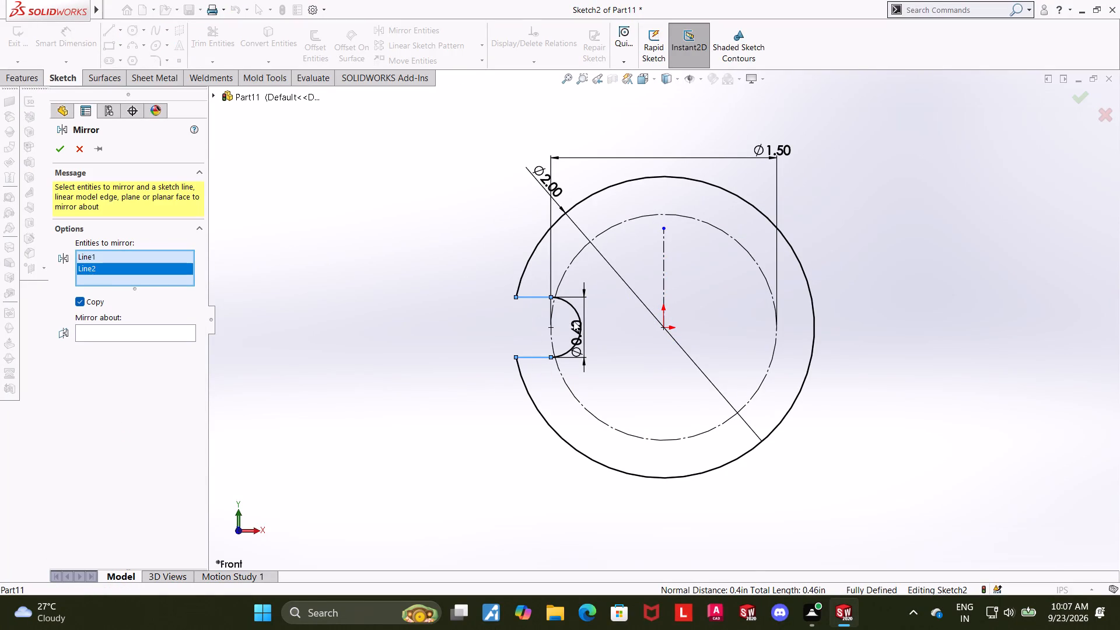
left_click(575, 316)
left_click(161, 340)
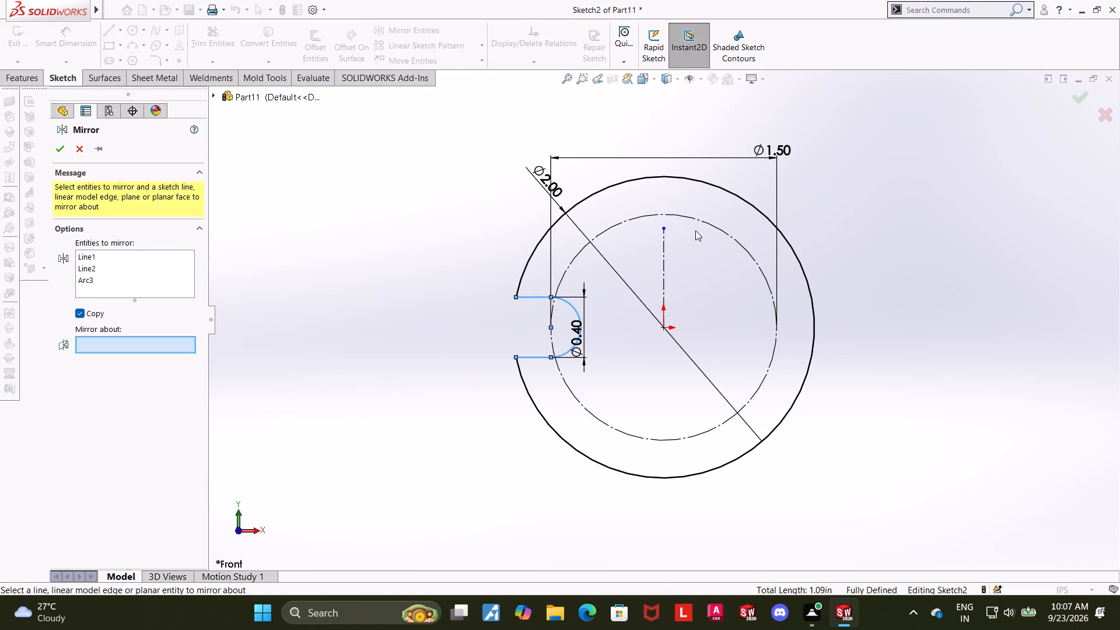
left_click(664, 247)
left_click(65, 150)
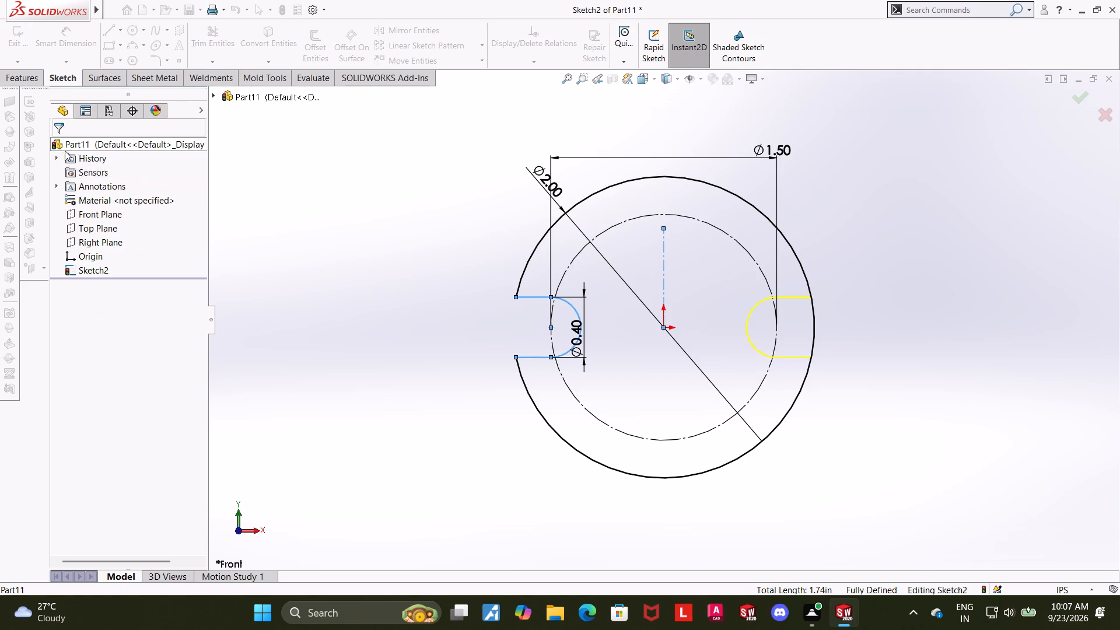
left_click(289, 157)
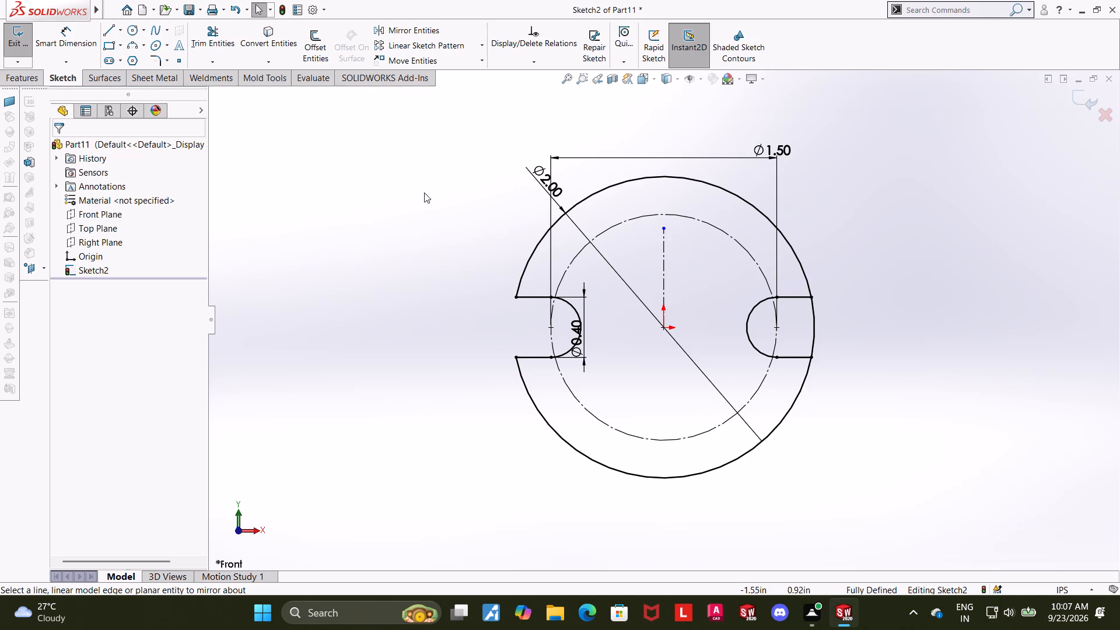
Trim the 2 in circle's arc across the mouth of the mirrored right slot.
middle_click_drag(841, 279, 808, 299)
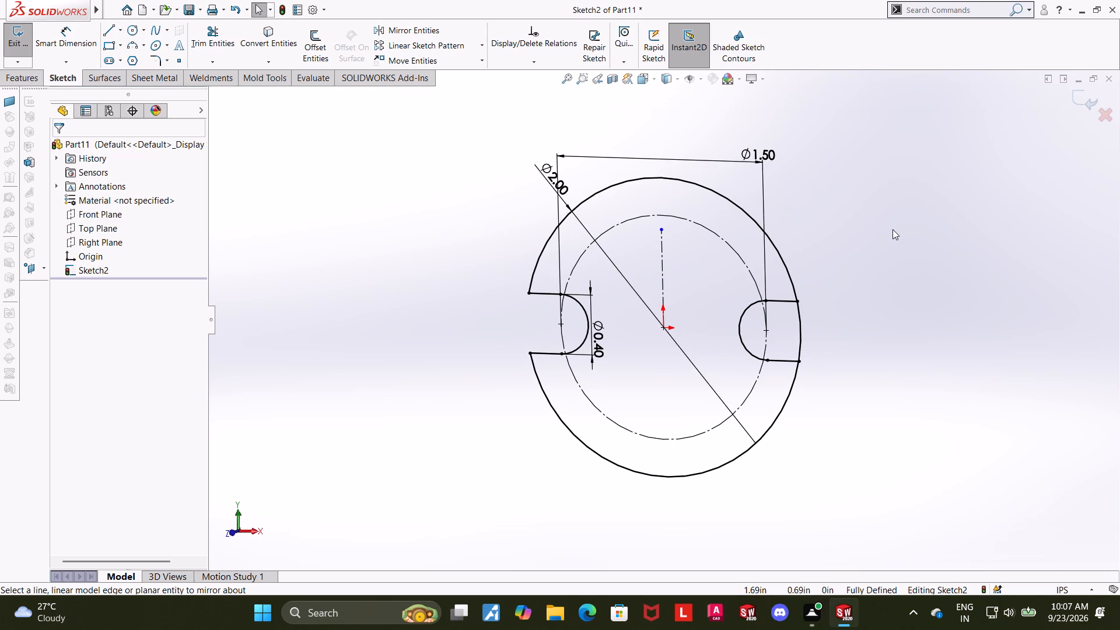
middle_click(896, 222)
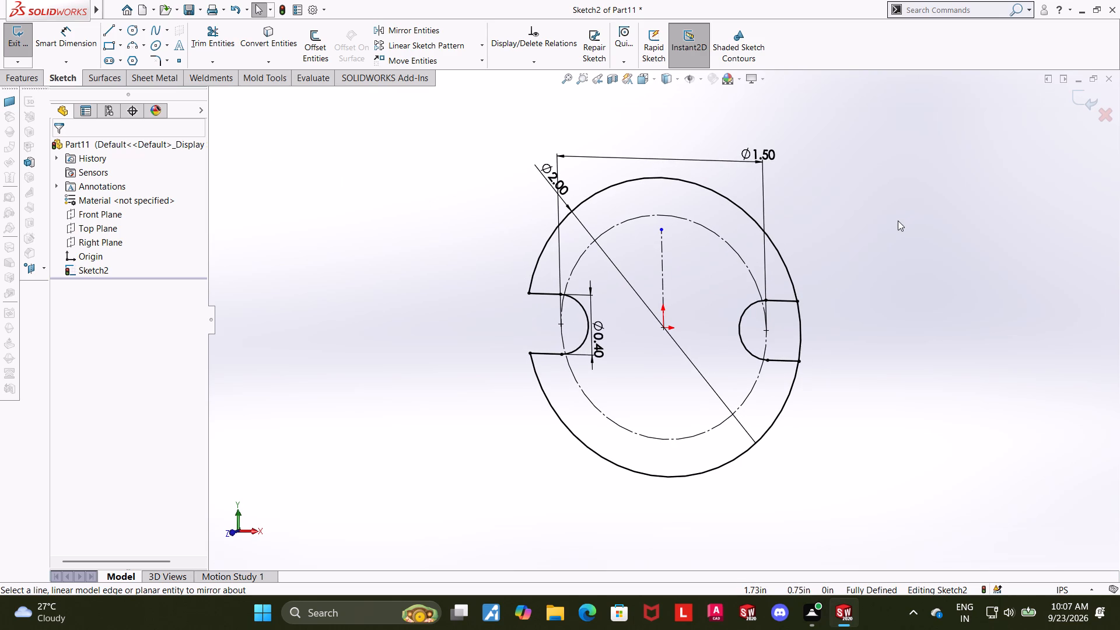
left_click(215, 44)
left_click_drag(856, 315, 797, 334)
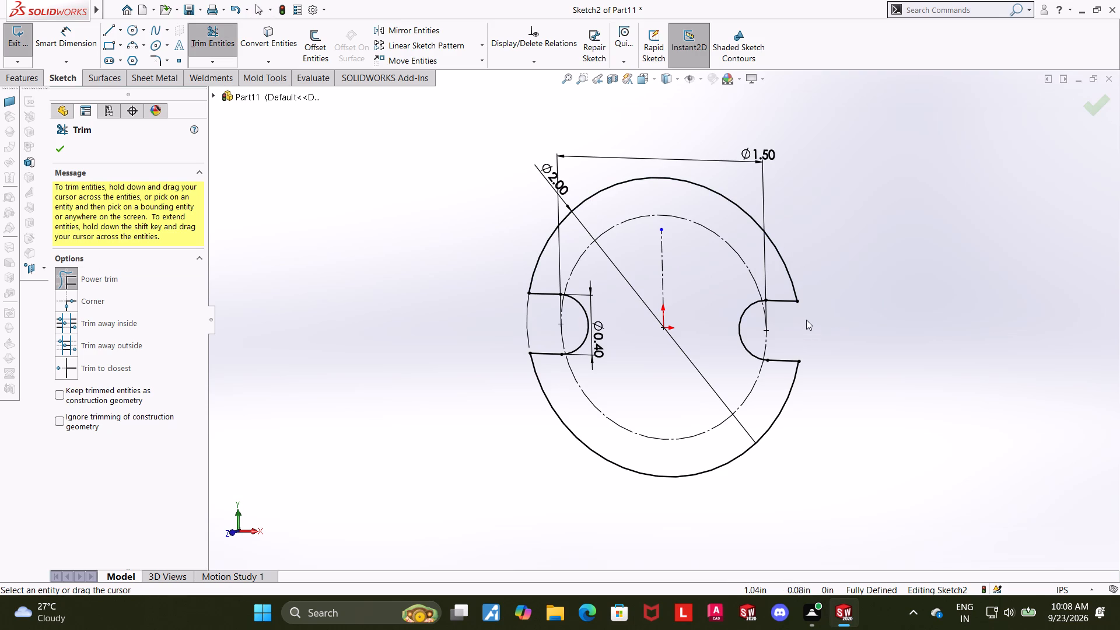
left_click(55, 150)
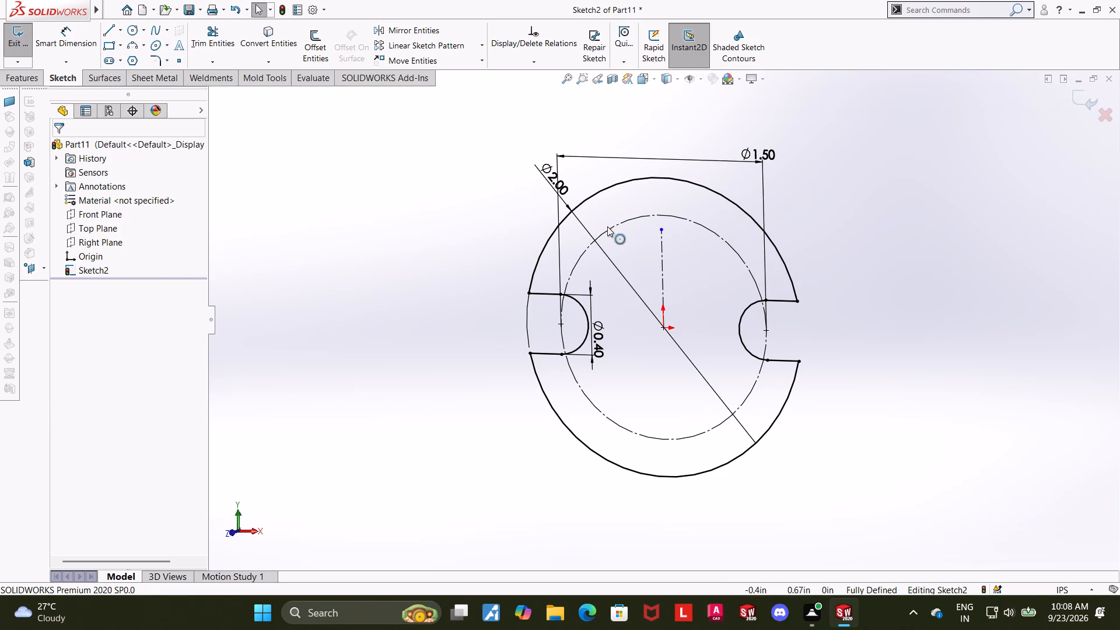
Sketch two small circles centred on the 1.5 in construction circle's top and bottom quadrant points, the top one about 0.29 in diameter.
left_click(633, 76)
left_click(632, 78)
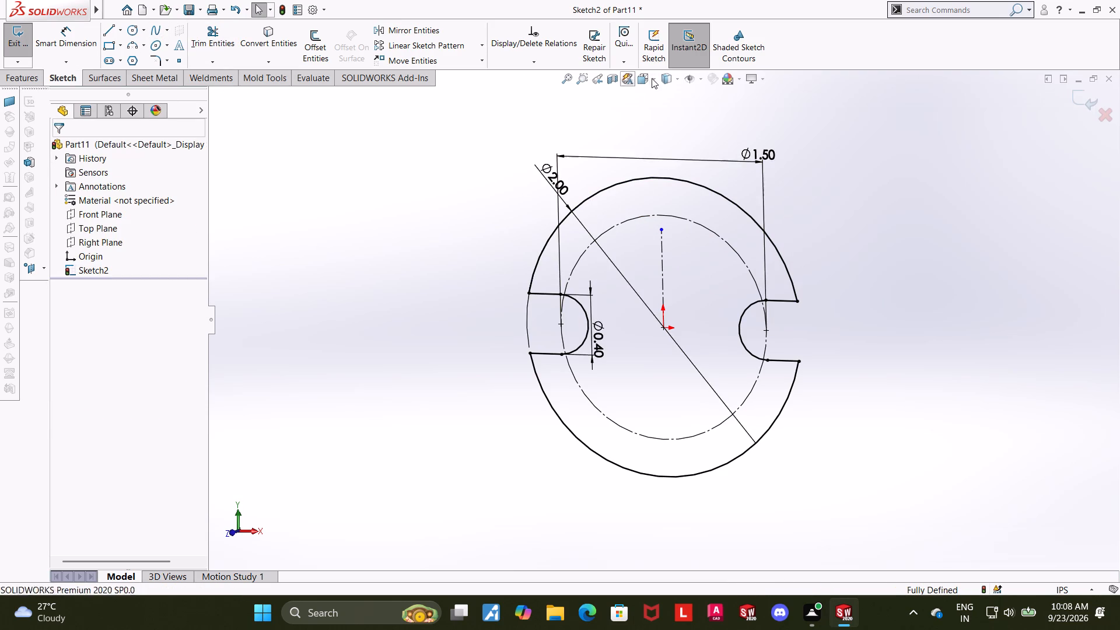
left_click(640, 79)
left_click(468, 350)
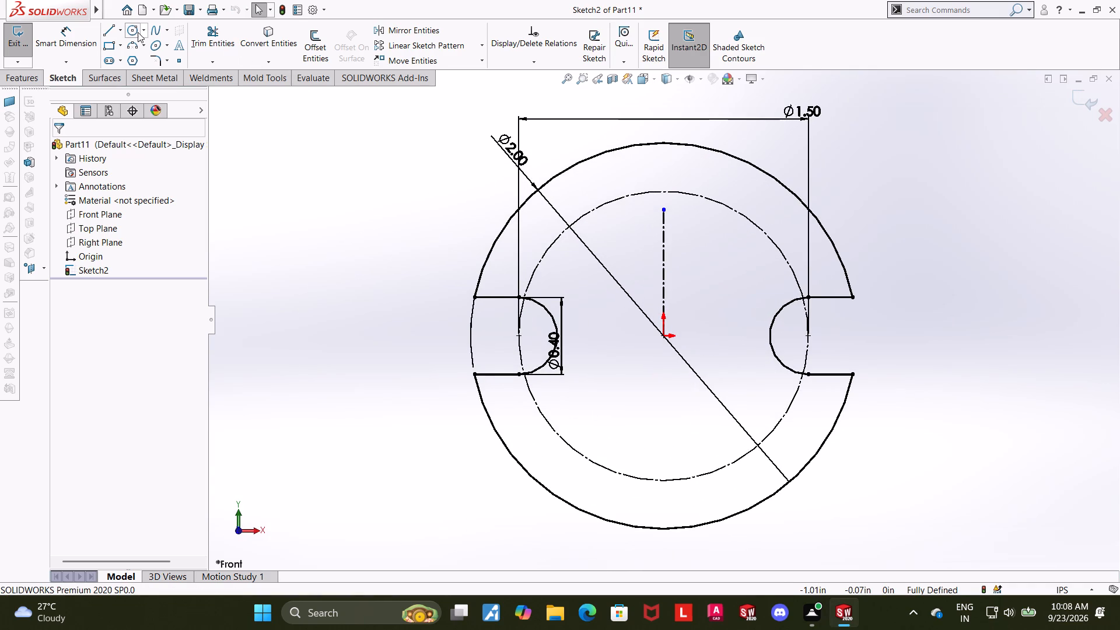
left_click(138, 32)
left_click(664, 192)
left_click(686, 174)
key("Escape")
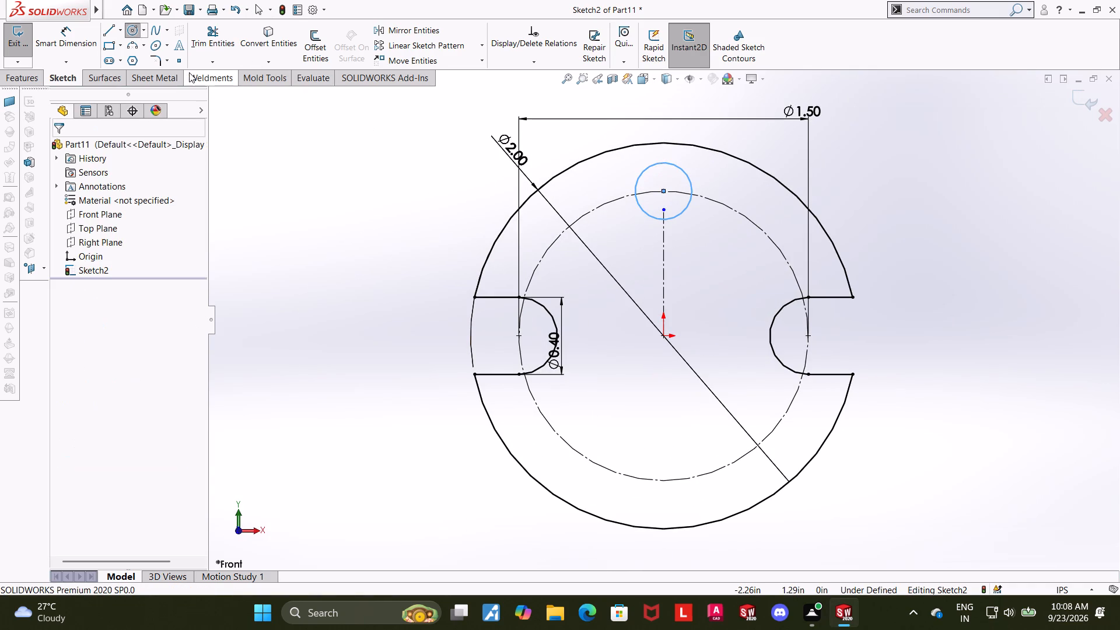
left_click(138, 29)
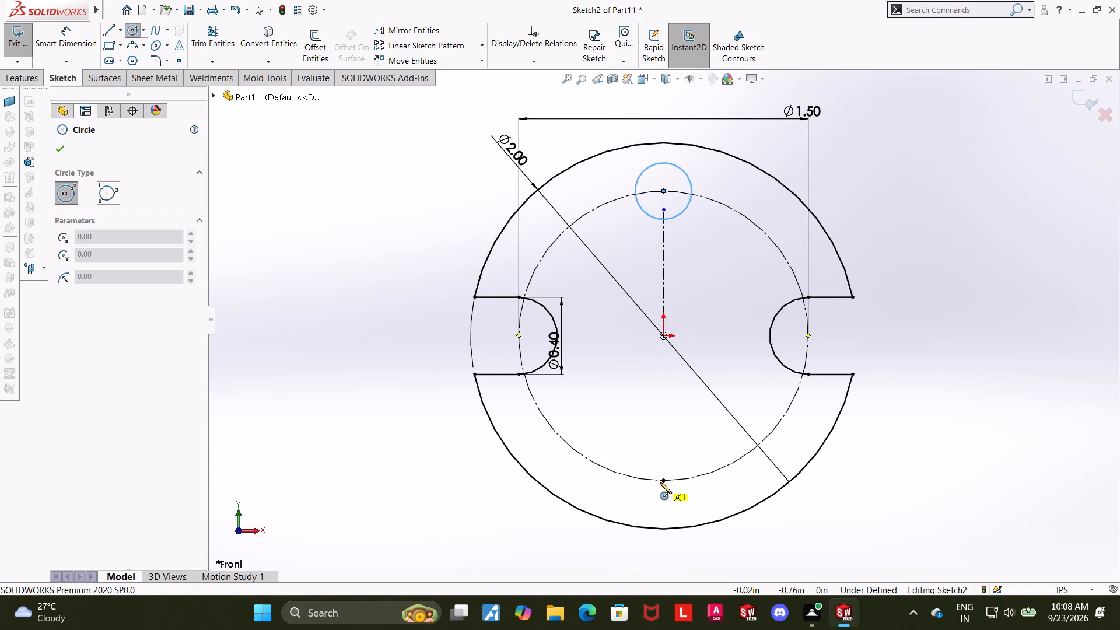
left_click(663, 480)
left_click(683, 457)
key("Escape")
key("Escape")
Dimension the top small circle with a diameter of 0.14 in.
left_click(78, 45)
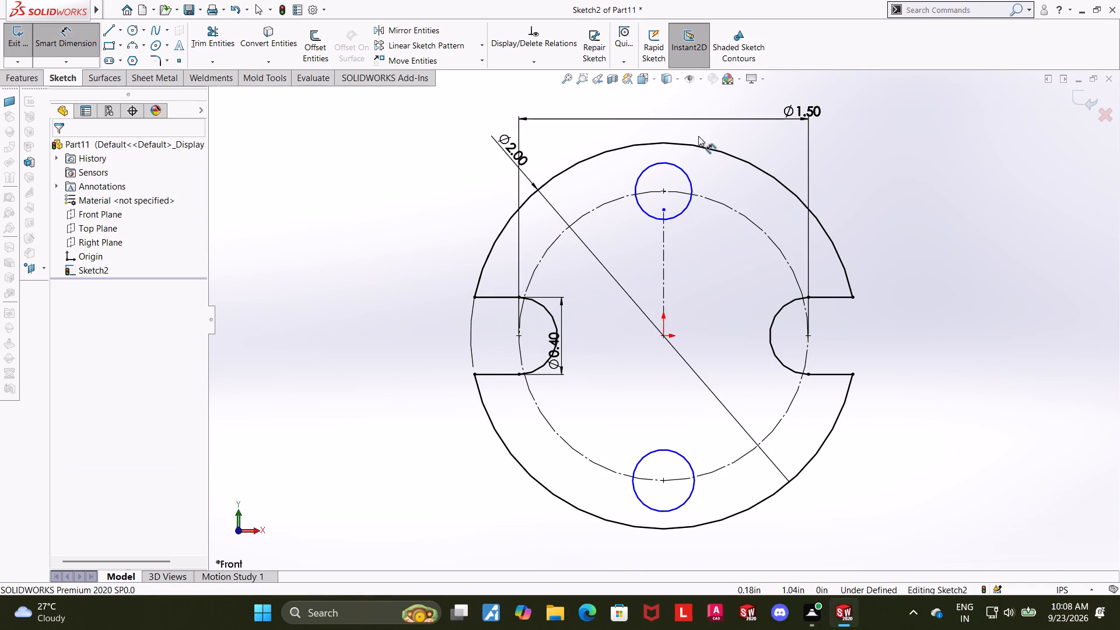
left_click(685, 171)
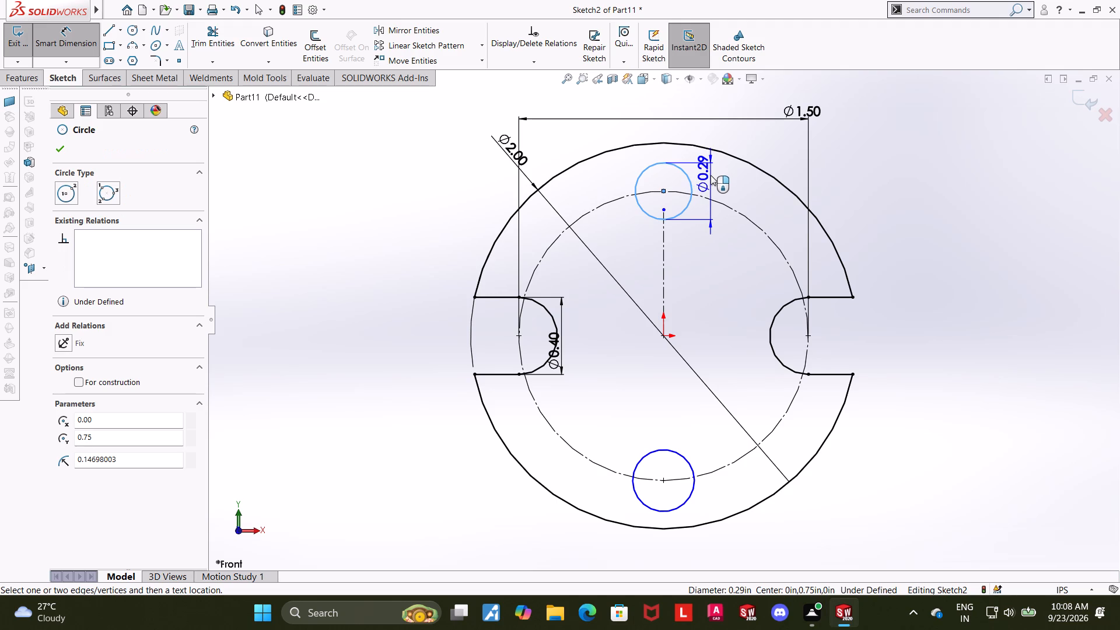
left_click(710, 175)
type("0.14")
key("Return")
key("Escape")
key("Escape")
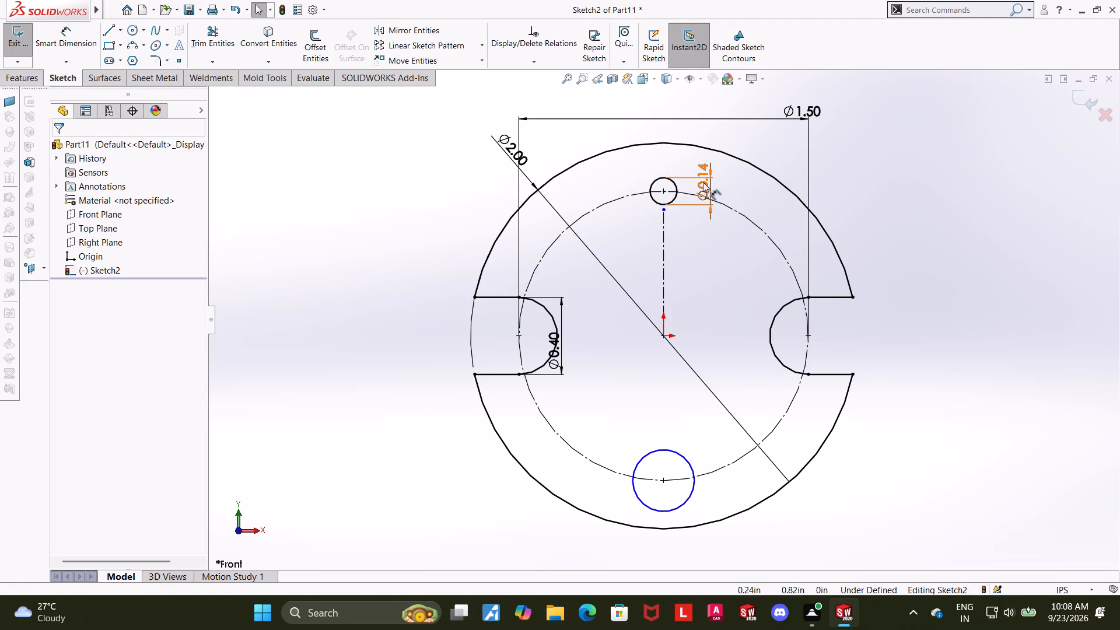
Add an Equal relation between the top and bottom small circles.
left_click(672, 181)
left_click(685, 464, "ctrl")
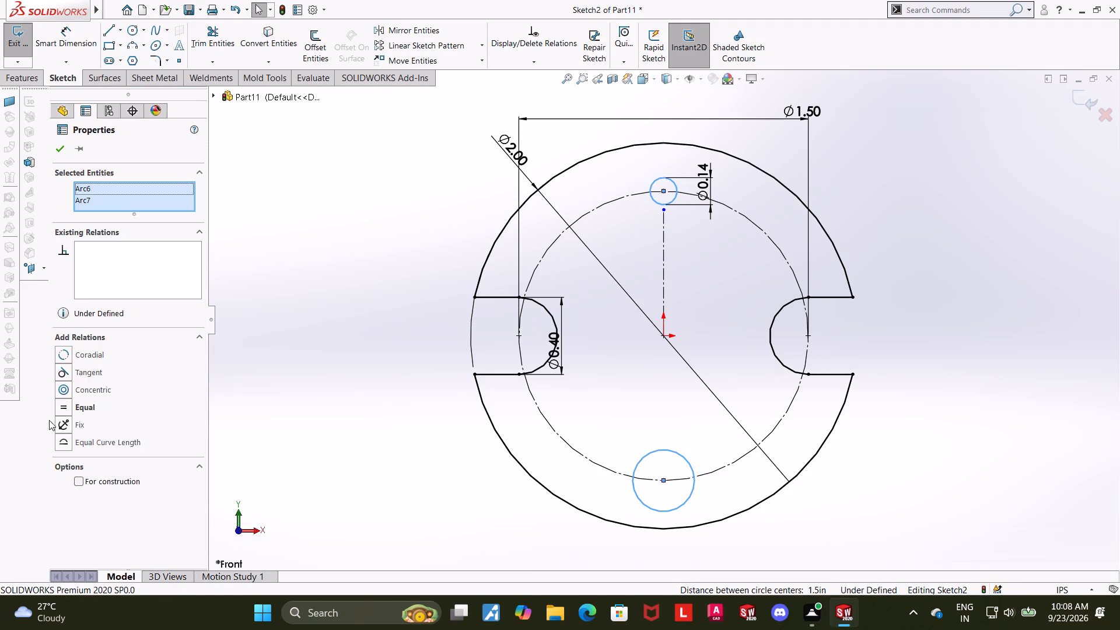
left_click(63, 411)
left_click(62, 150)
left_click(1000, 314)
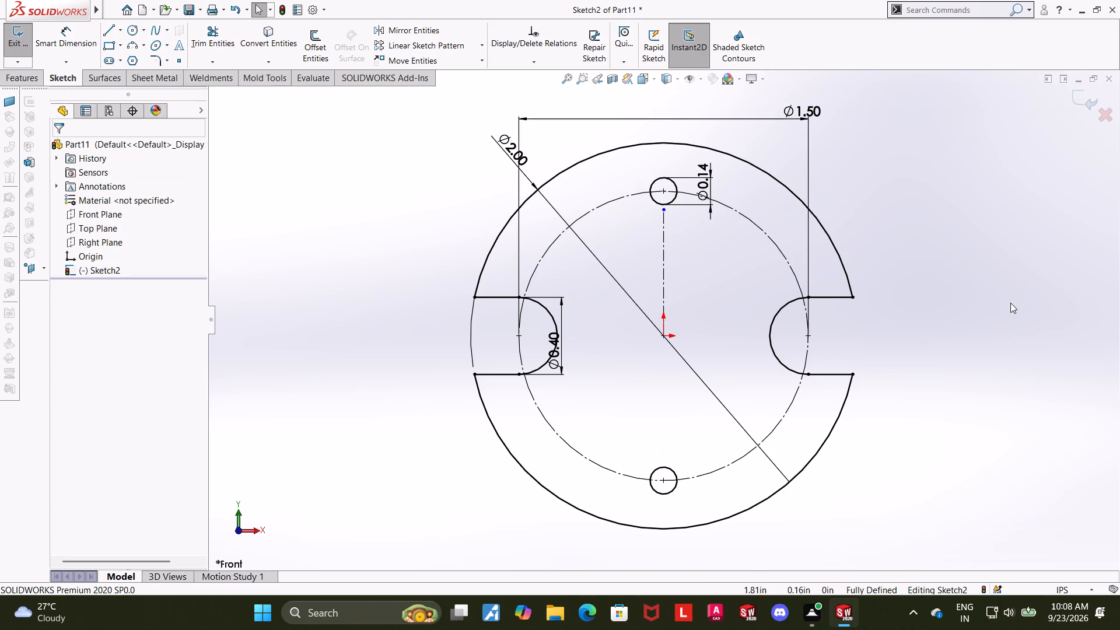
Sketch a circle centred on the origin and set its diameter to 0.2 in.
left_click(128, 27)
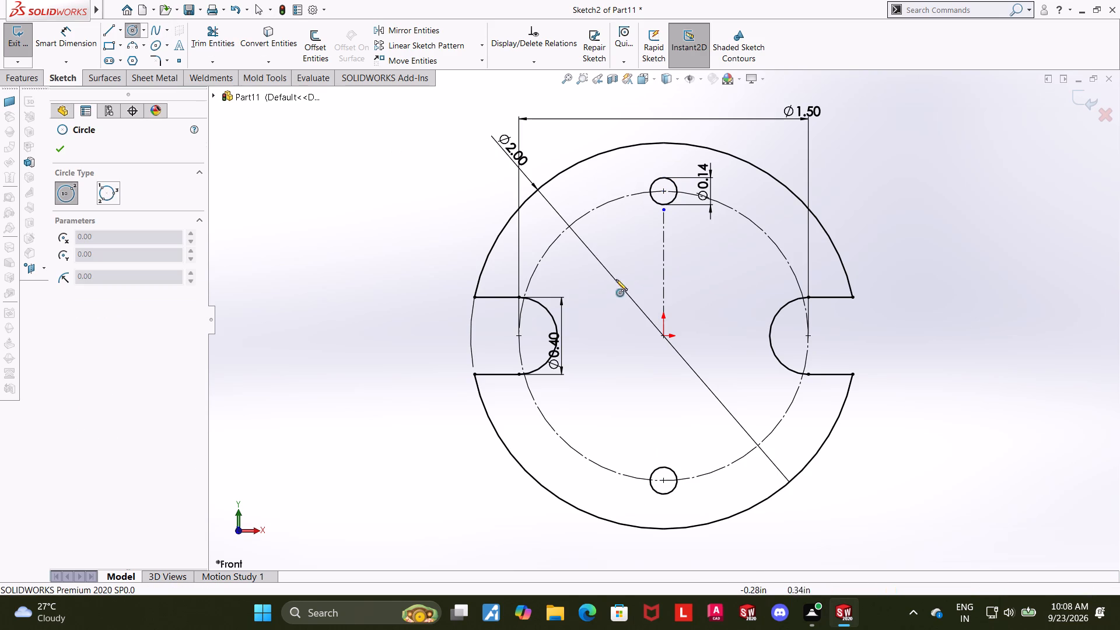
left_click(661, 335)
left_click(695, 317)
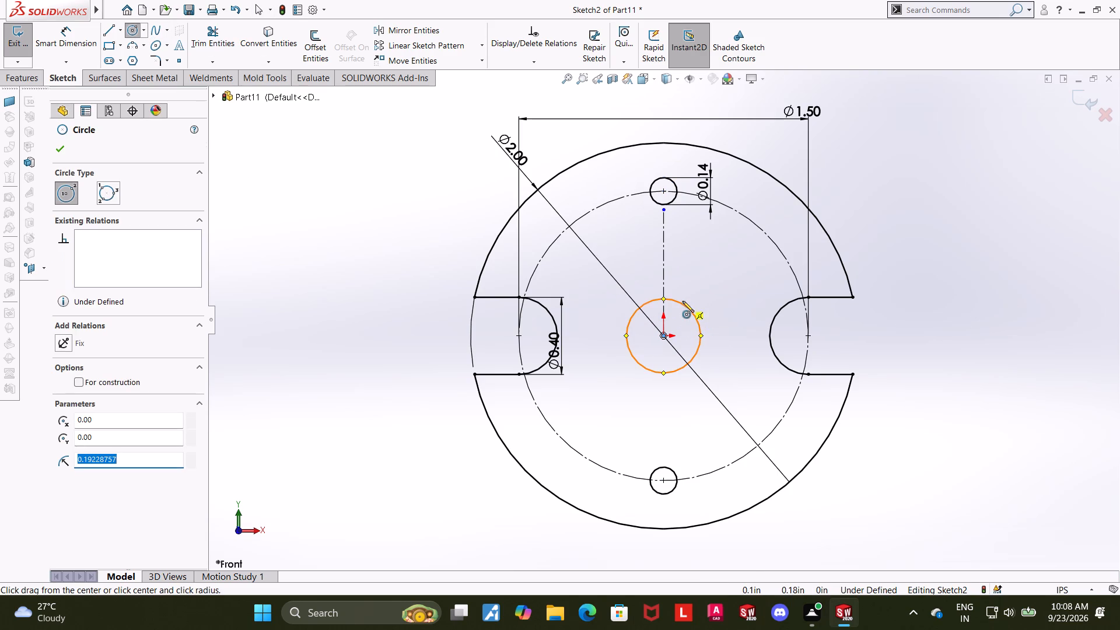
key("Escape")
left_click(62, 40)
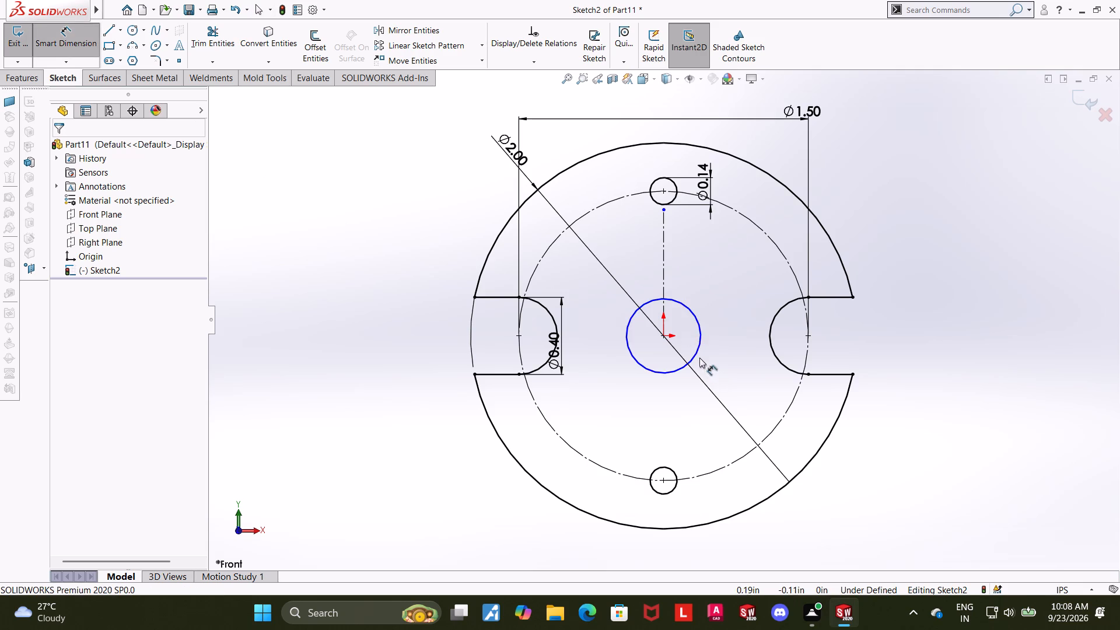
left_click(696, 353)
left_click(720, 368)
type("0.")
key("2")
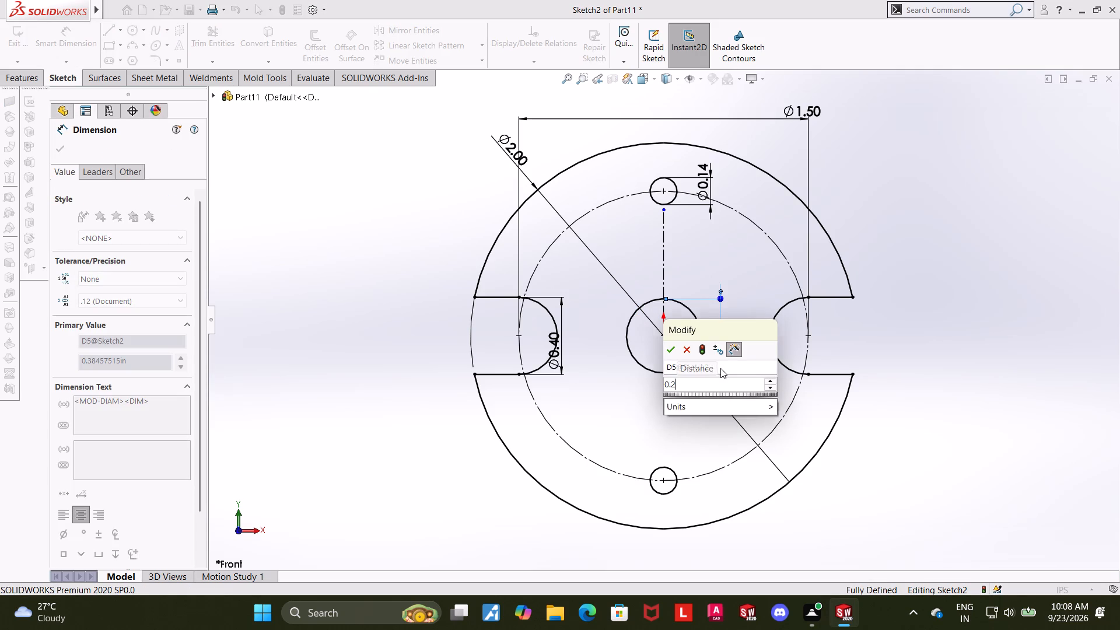
key("Return")
key("Escape")
Exit the completed slotted disc profile sketch.
middle_click_drag(965, 264, 957, 268)
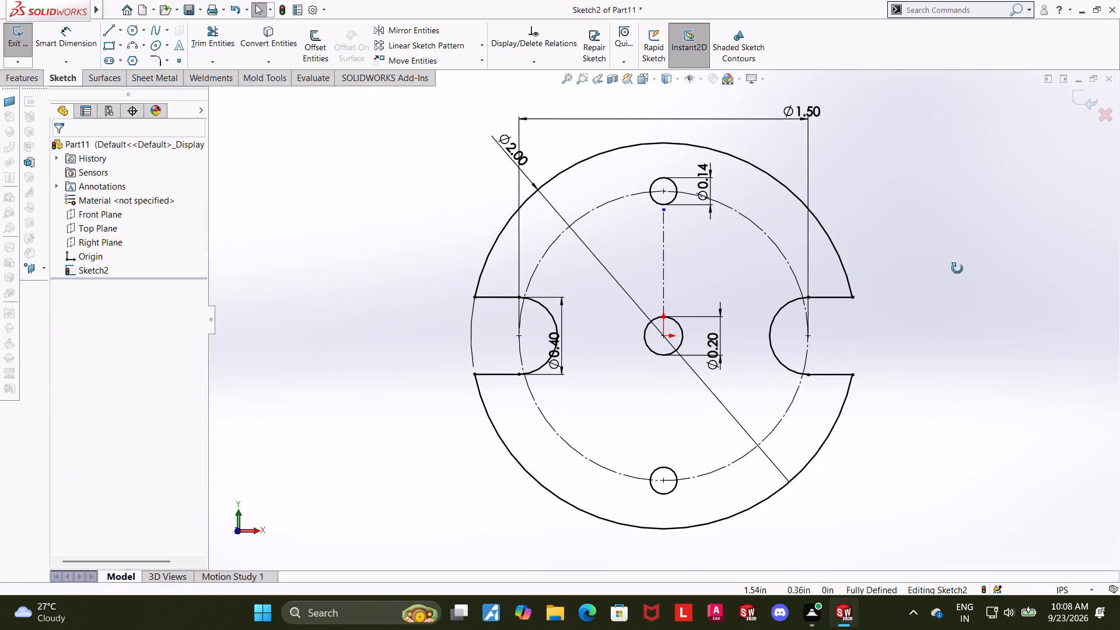
middle_click_drag(957, 268, 955, 269)
middle_click_drag(951, 273, 936, 281)
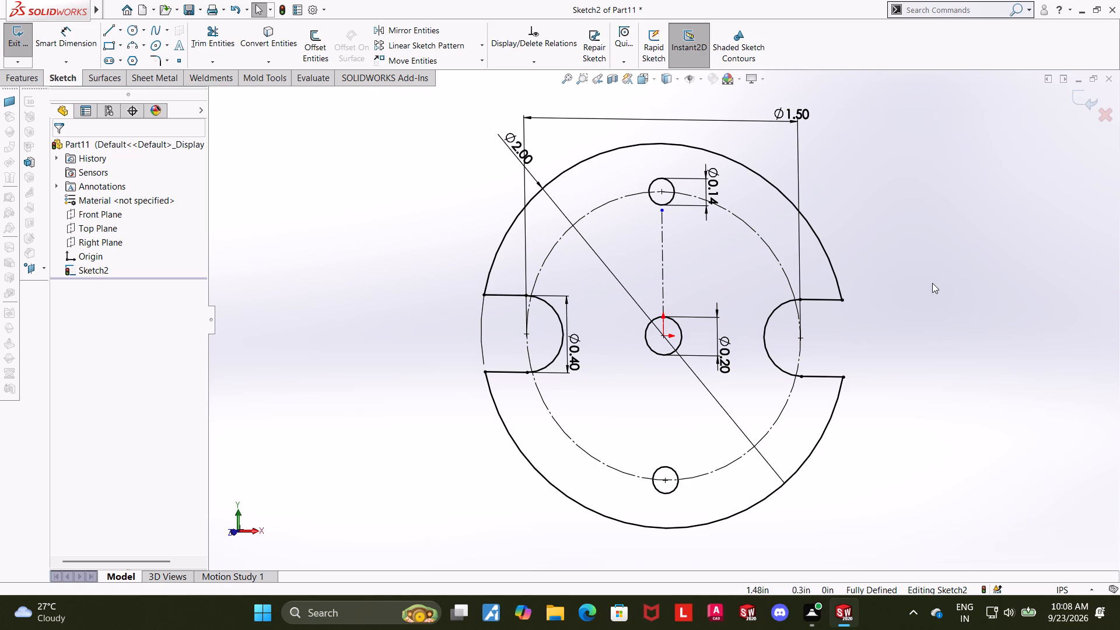
scroll(932, 283, "up", 1)
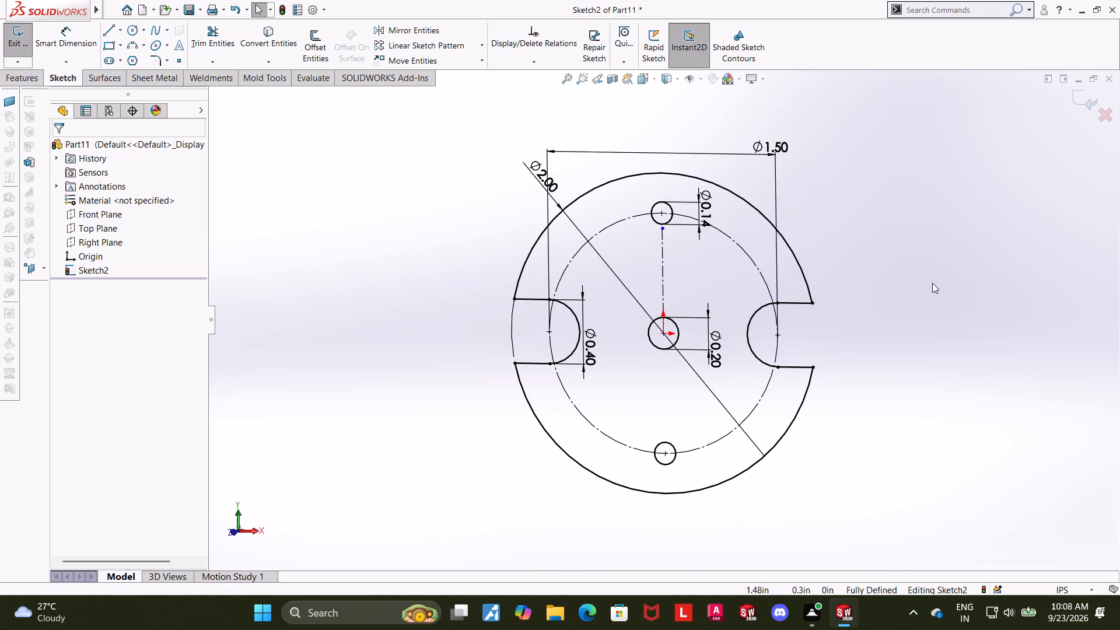
left_click(1080, 97)
middle_click_drag(953, 237, 937, 236)
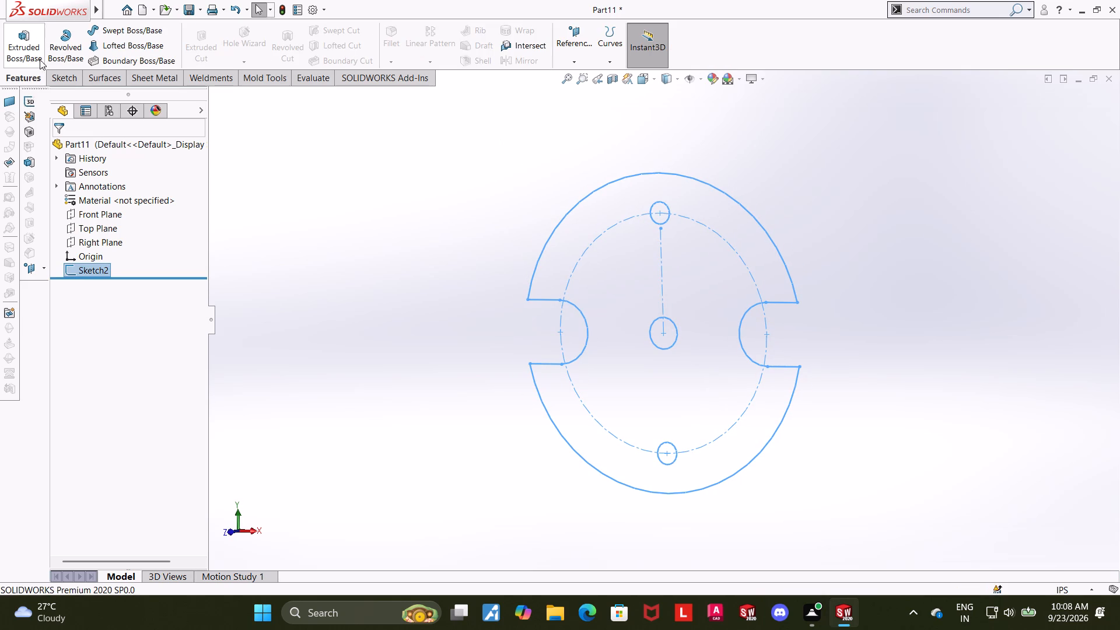
Extrude the slotted disc profile to a blind depth of 0.12 in.
left_click(24, 50)
type("0.")
type("12")
key("Return")
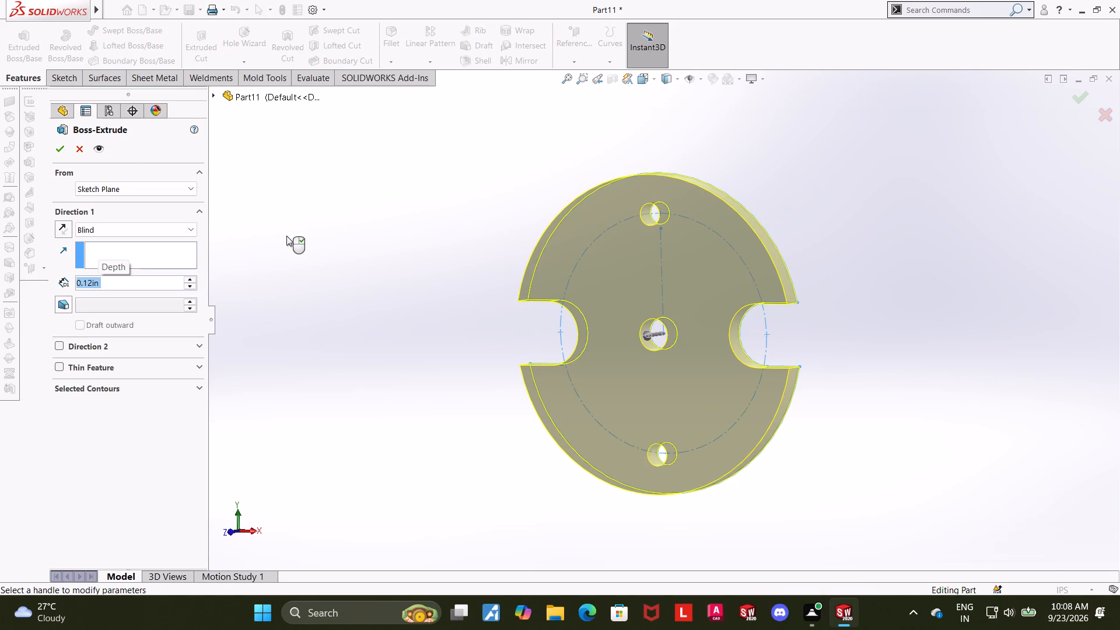
left_click(64, 149)
left_click(416, 236)
Fillet the four outer corner edges at the mouths of the two side slots with a 0.12 in radius.
middle_click_drag(418, 262, 417, 266)
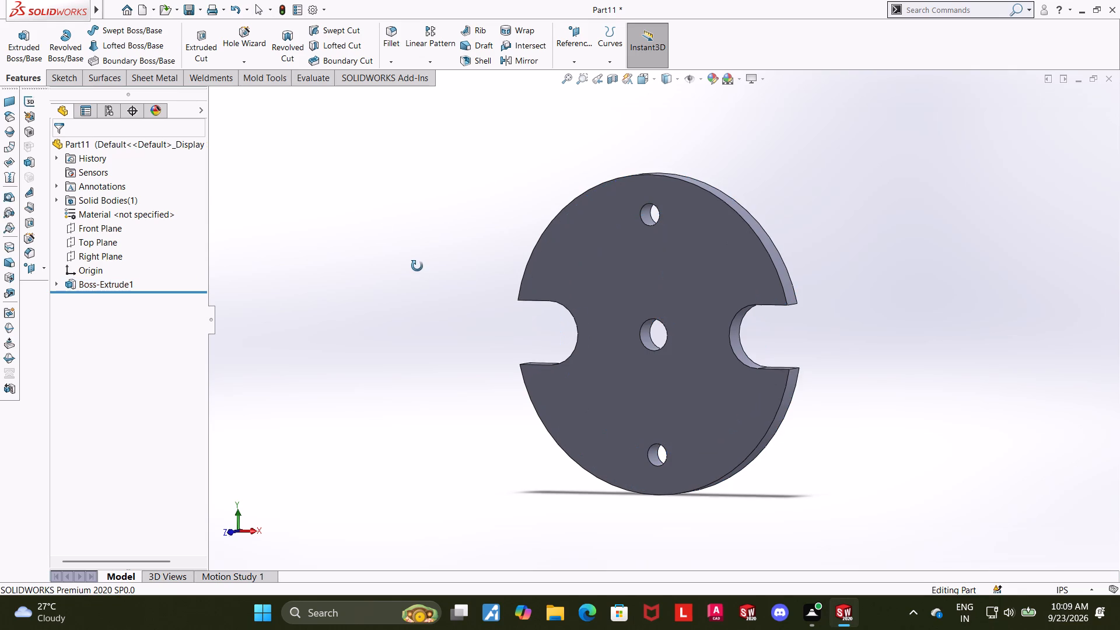
middle_click_drag(417, 266, 421, 276)
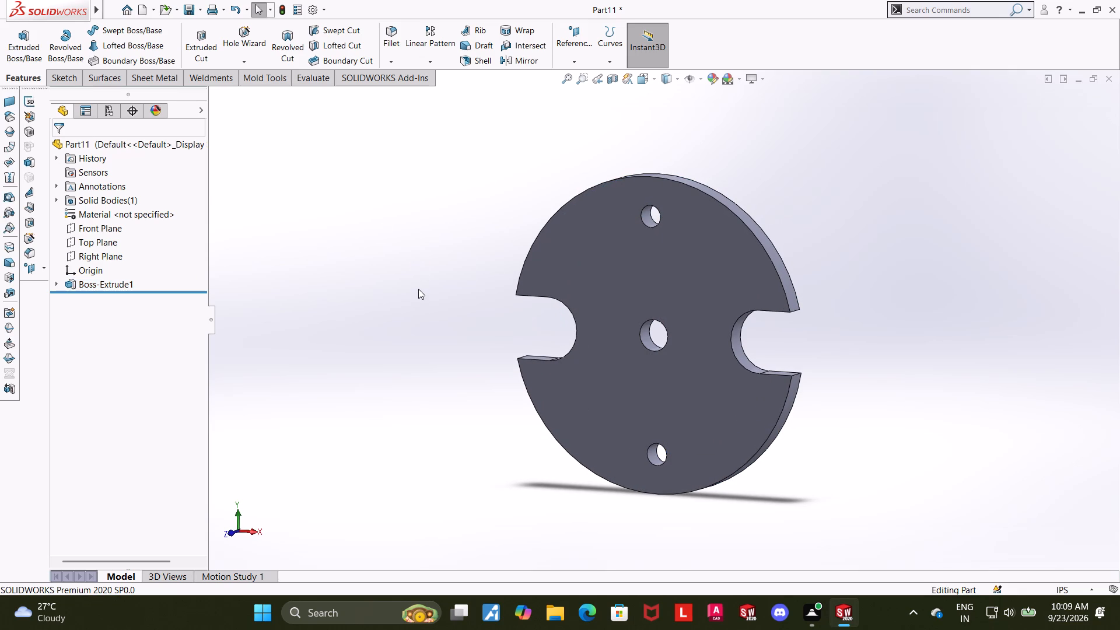
middle_click_drag(450, 313, 464, 313)
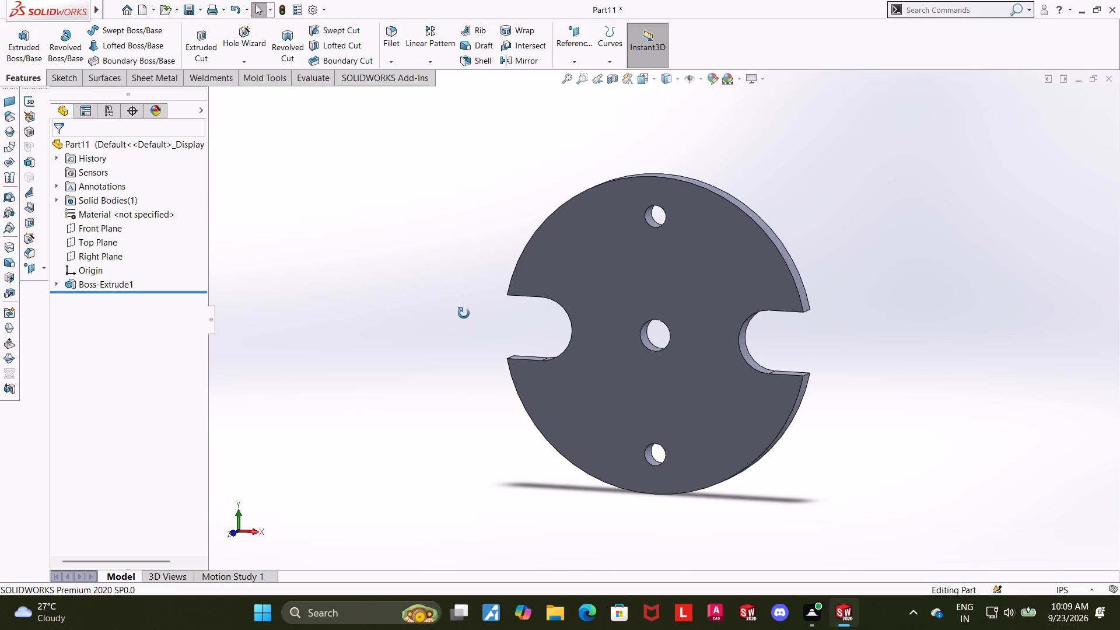
middle_click_drag(464, 313, 472, 313)
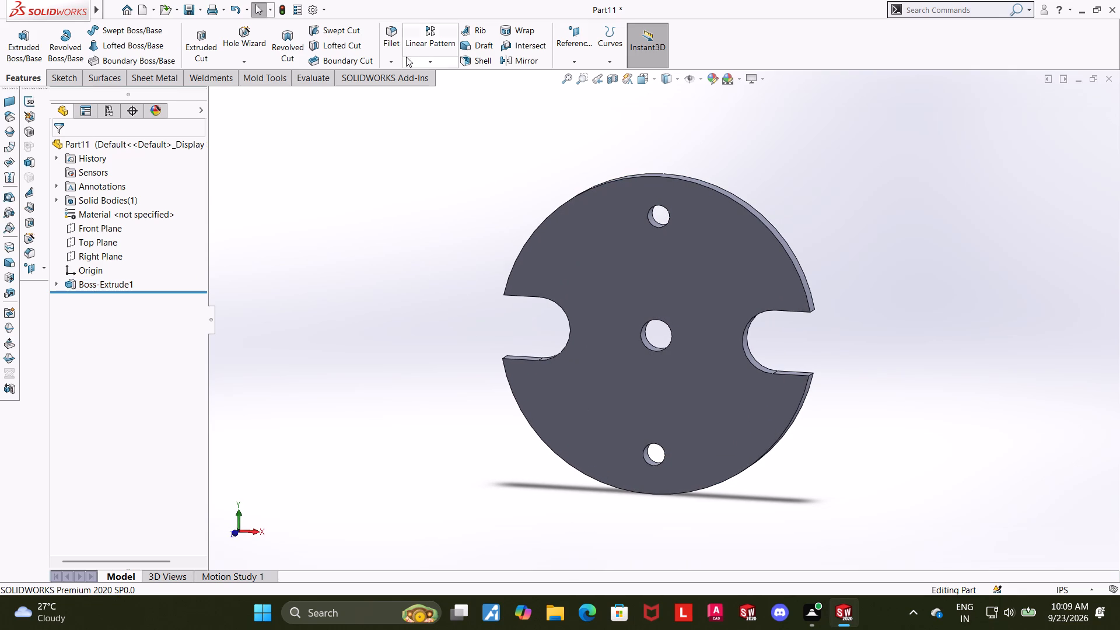
left_click(393, 40)
middle_click_drag(339, 284, 383, 326)
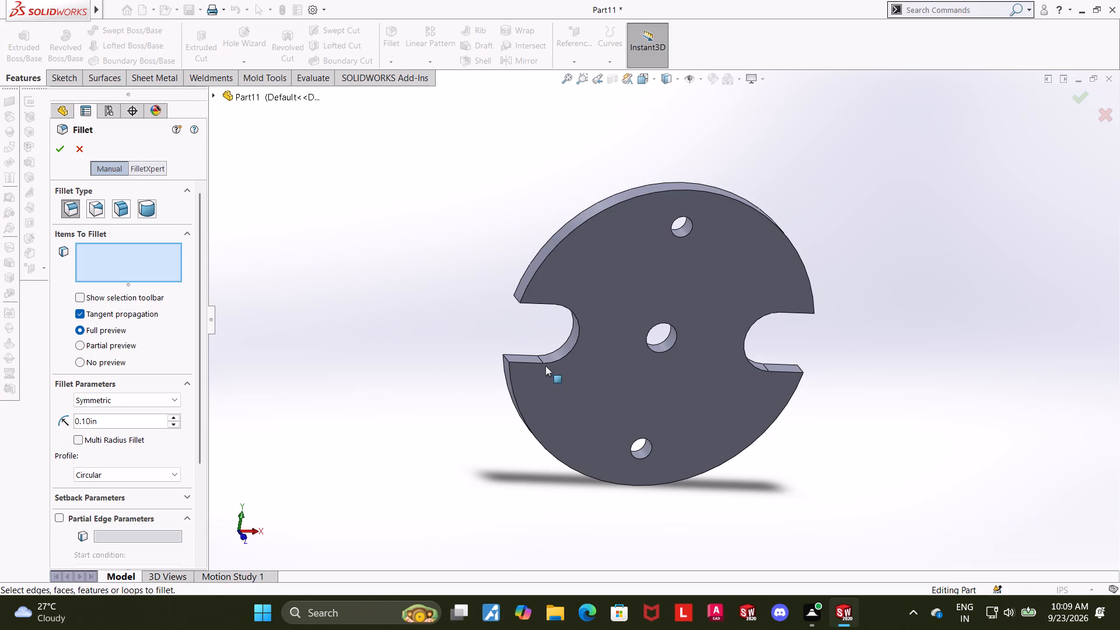
left_click(506, 359)
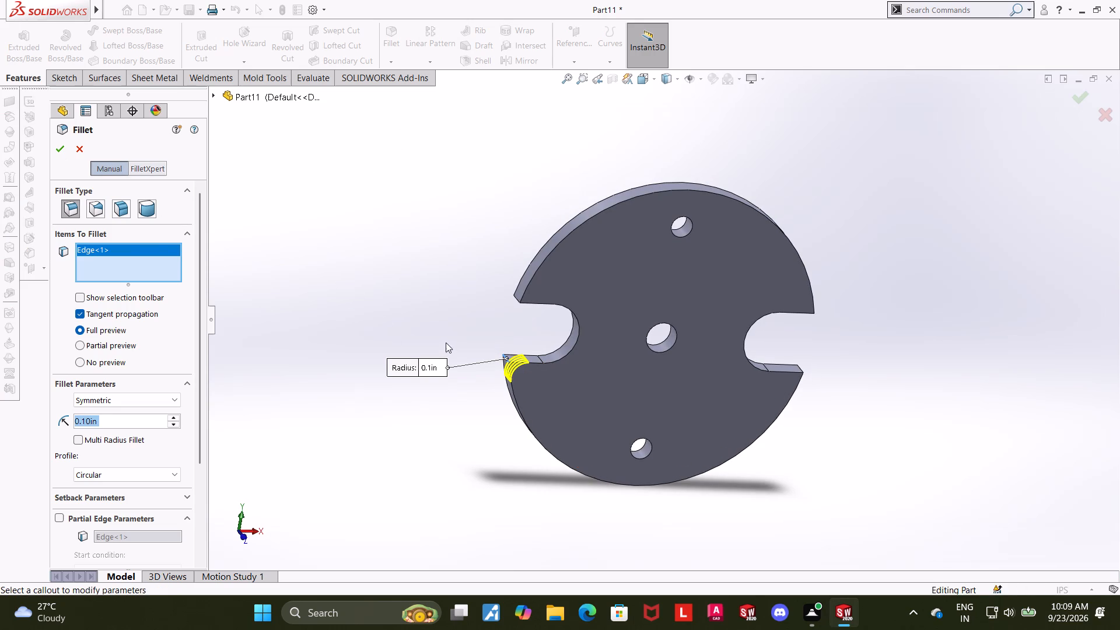
middle_click_drag(446, 324, 444, 229)
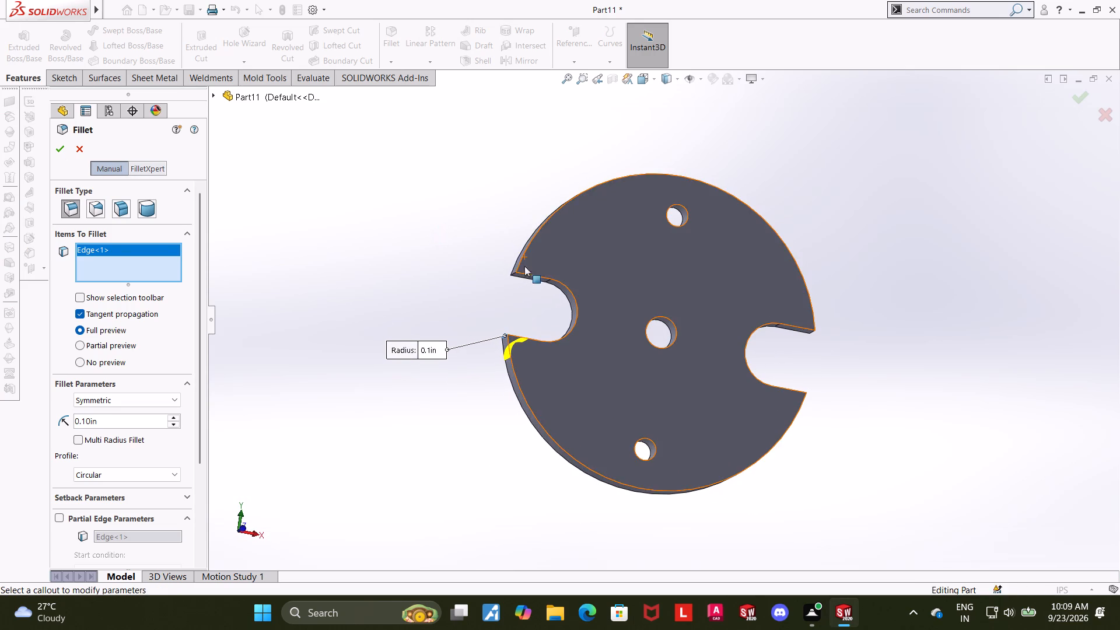
left_click(510, 274)
middle_click_drag(944, 351, 846, 349)
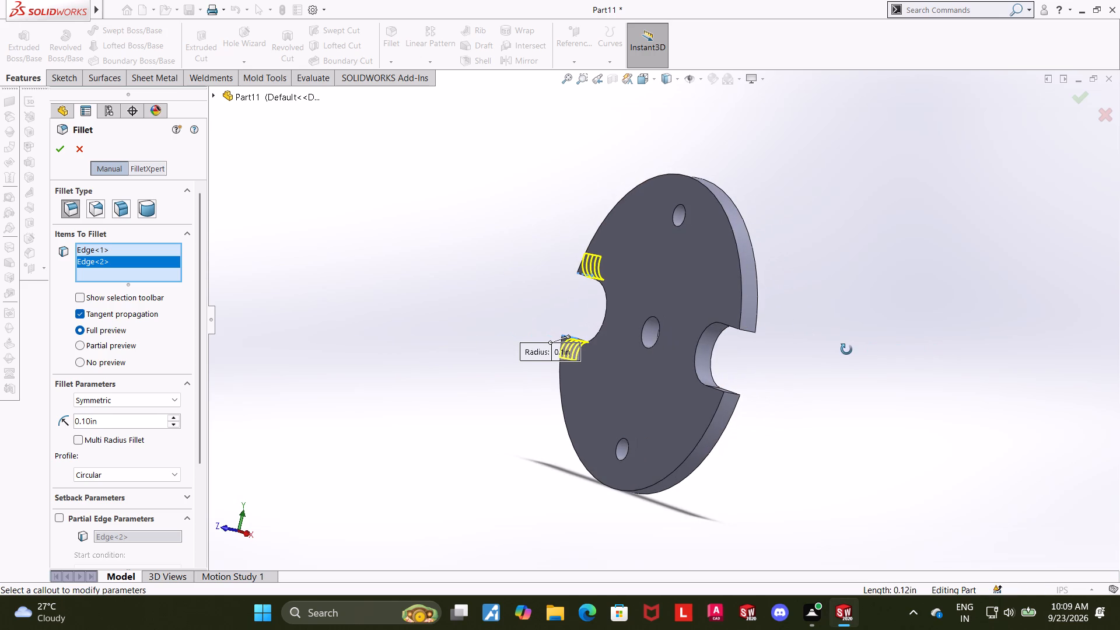
middle_click_drag(846, 349, 846, 349)
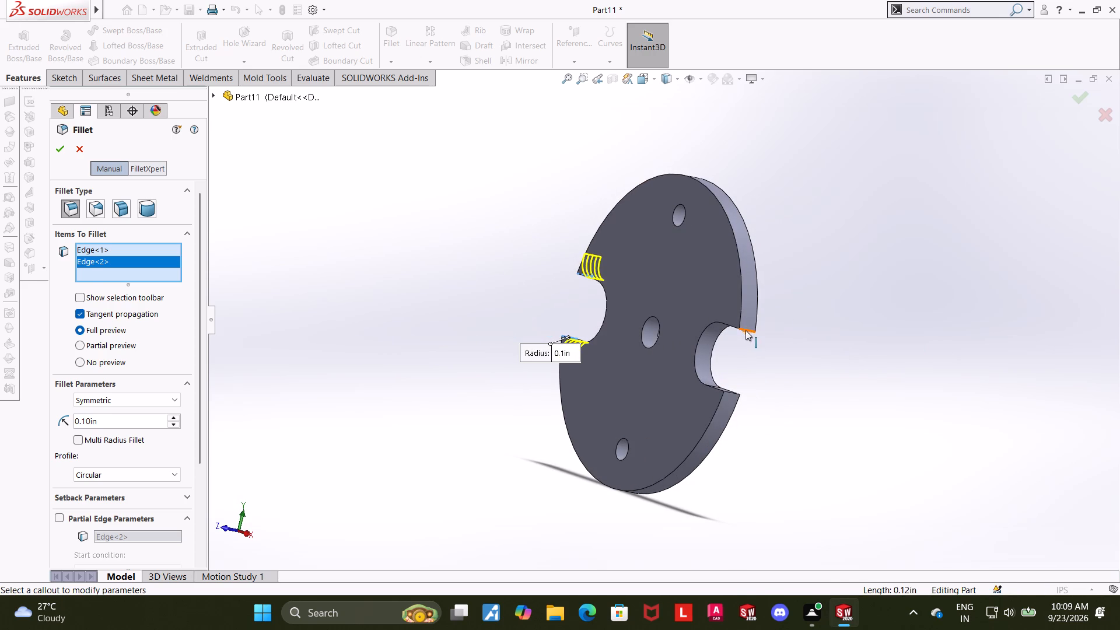
left_click(745, 330)
scroll(841, 398, "up", 1)
middle_click_drag(841, 400, 839, 462)
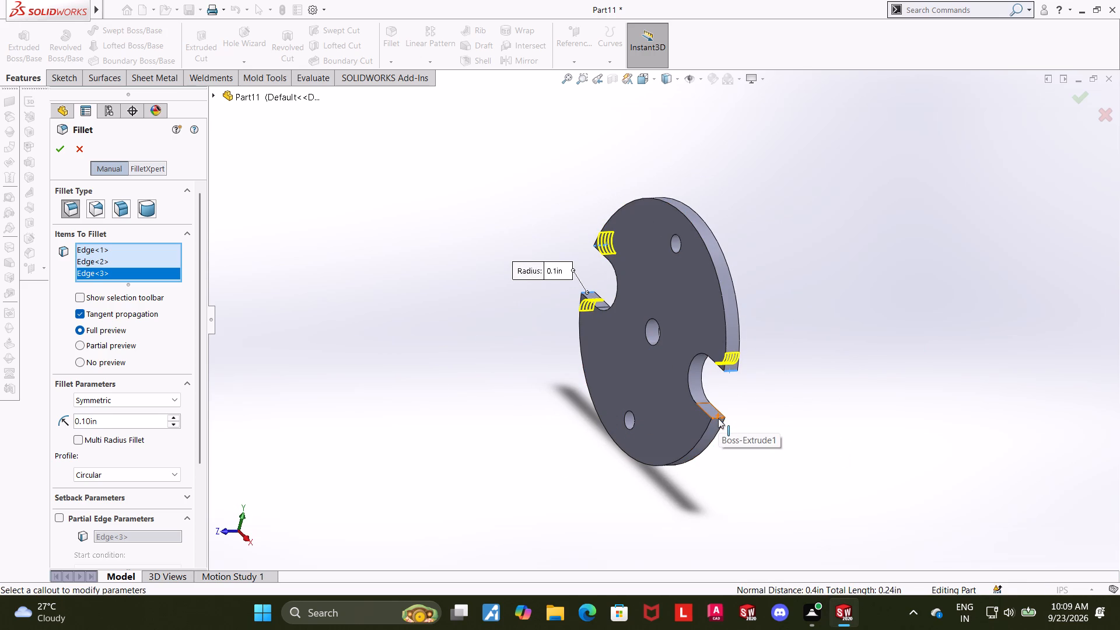
left_click(718, 418)
middle_click_drag(786, 371, 819, 404)
left_click(124, 442)
left_click(90, 442)
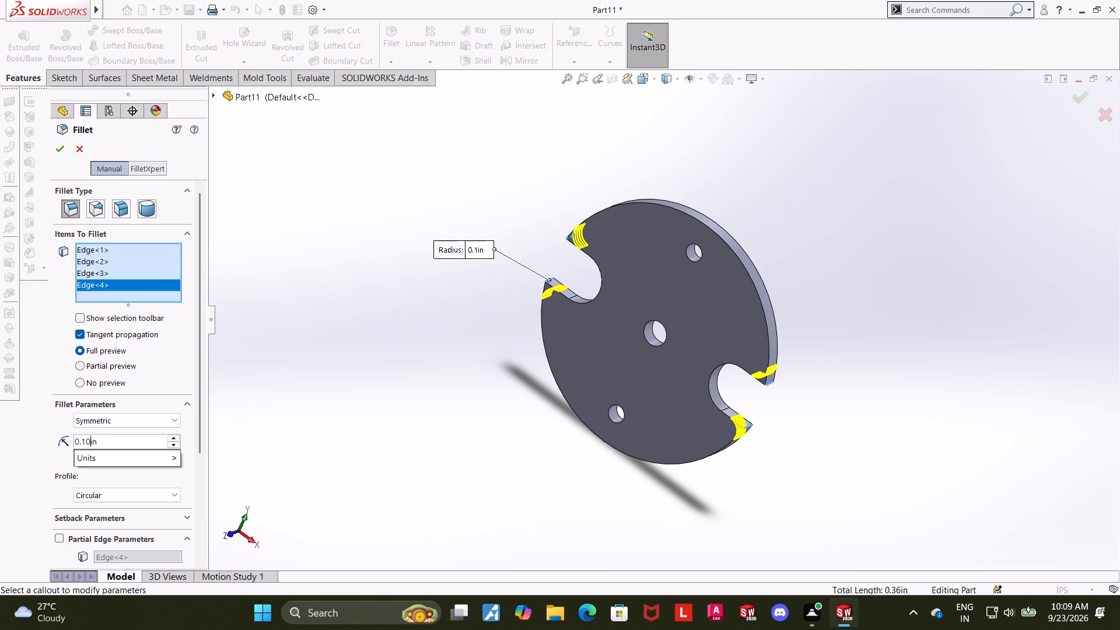
key("BackSpace")
key("Return")
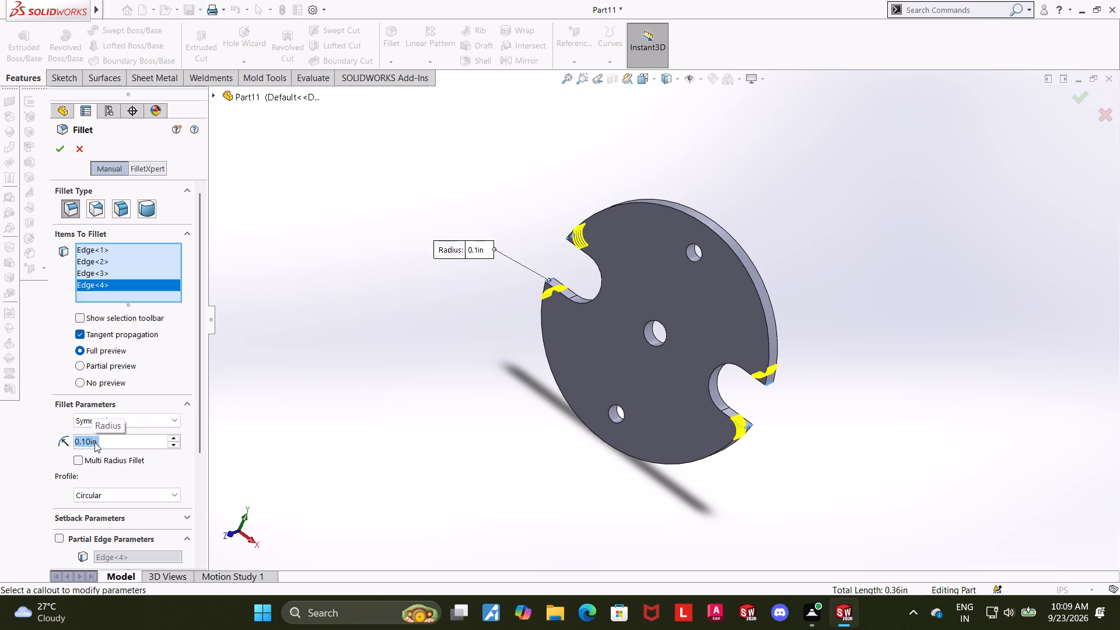
type("0.12")
key("Return")
left_click(53, 146)
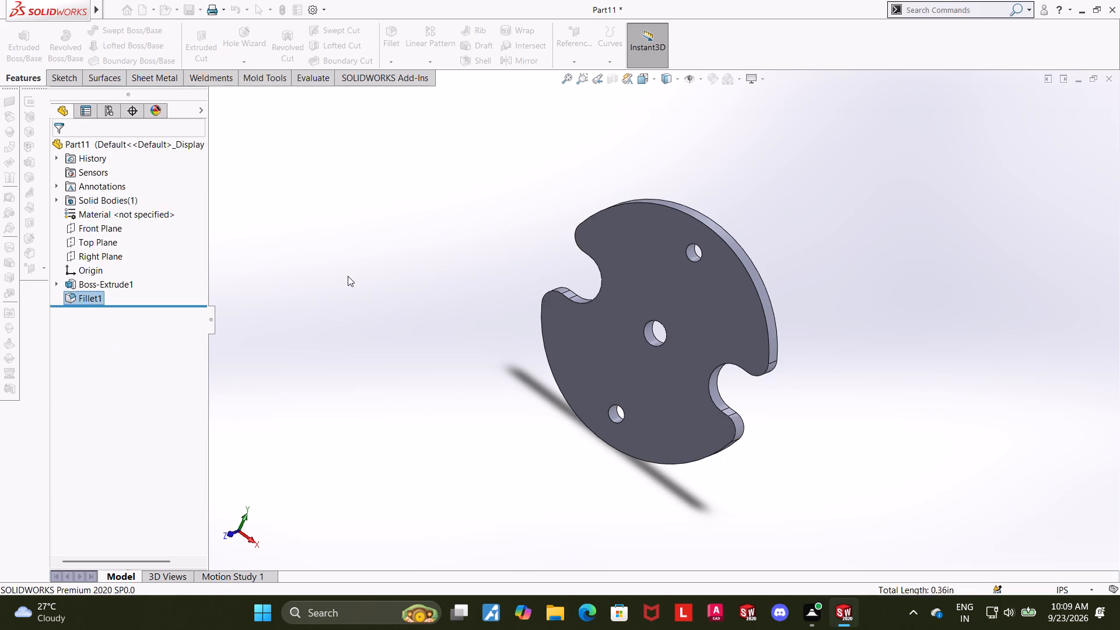
left_click(346, 277)
Save the part as Plate Inside in the Downloads folder.
middle_click_drag(389, 278, 449, 304)
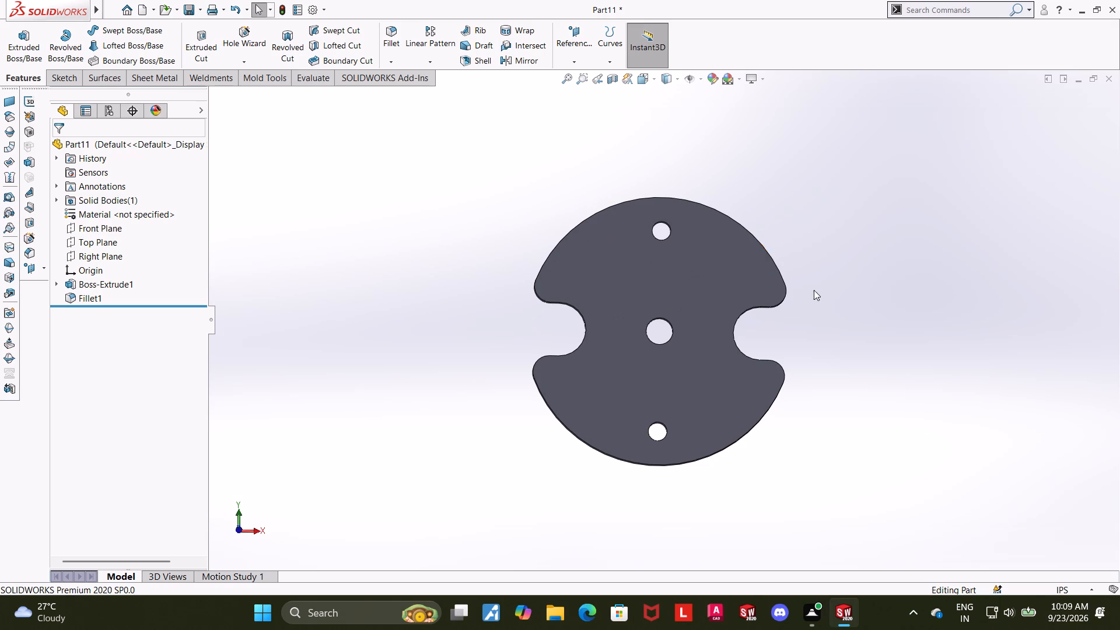
middle_click_drag(789, 304, 767, 317)
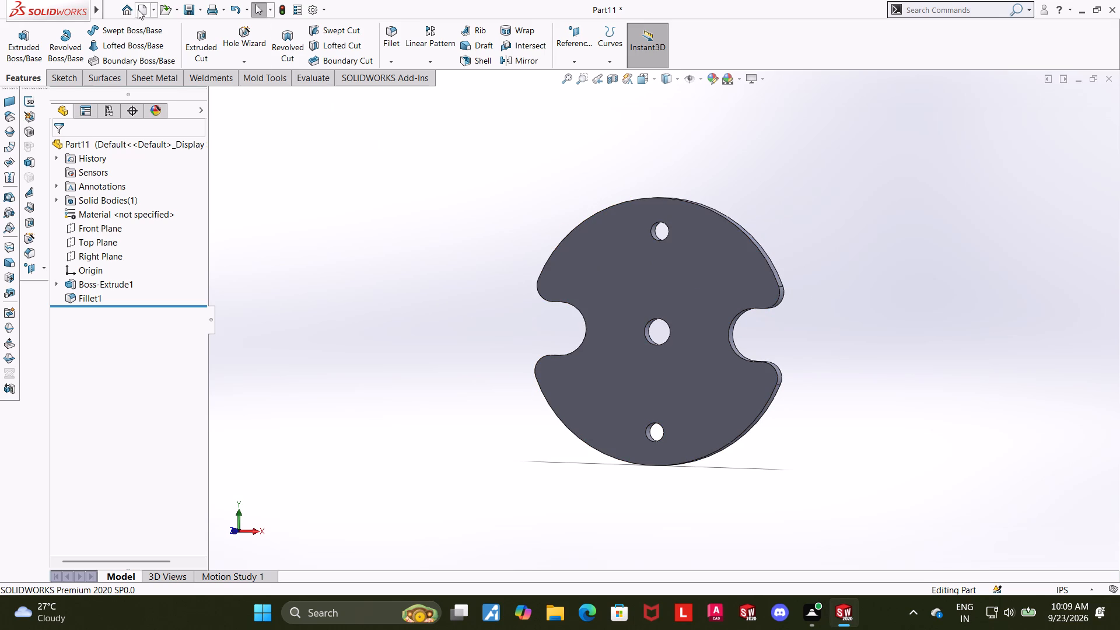
left_click(138, 9)
left_click(631, 183)
left_click(154, 159)
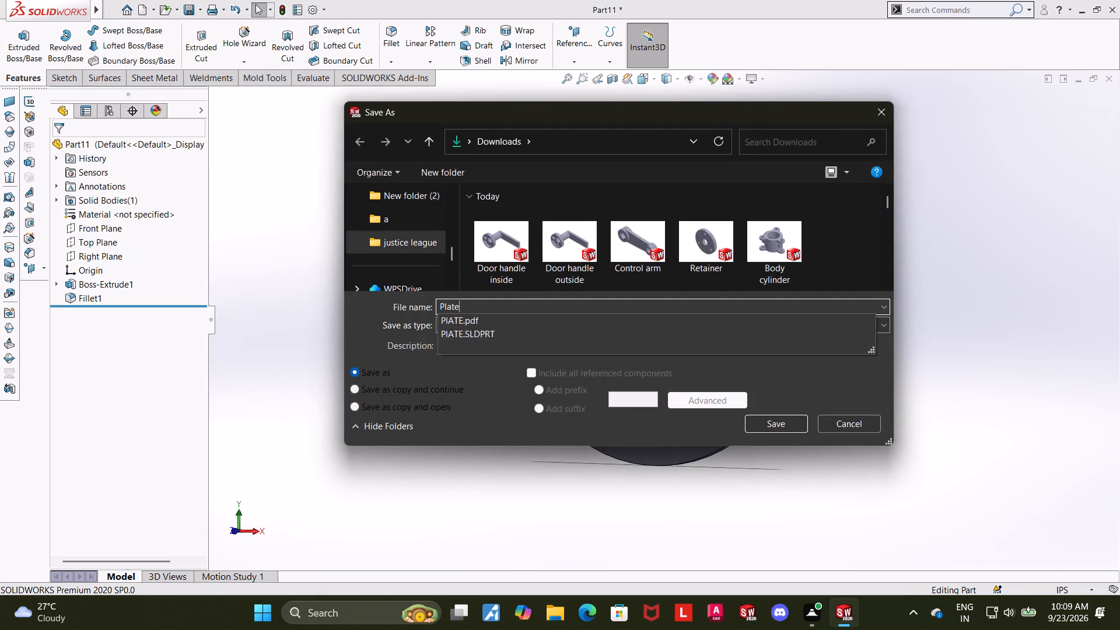
type("e")
key("space")
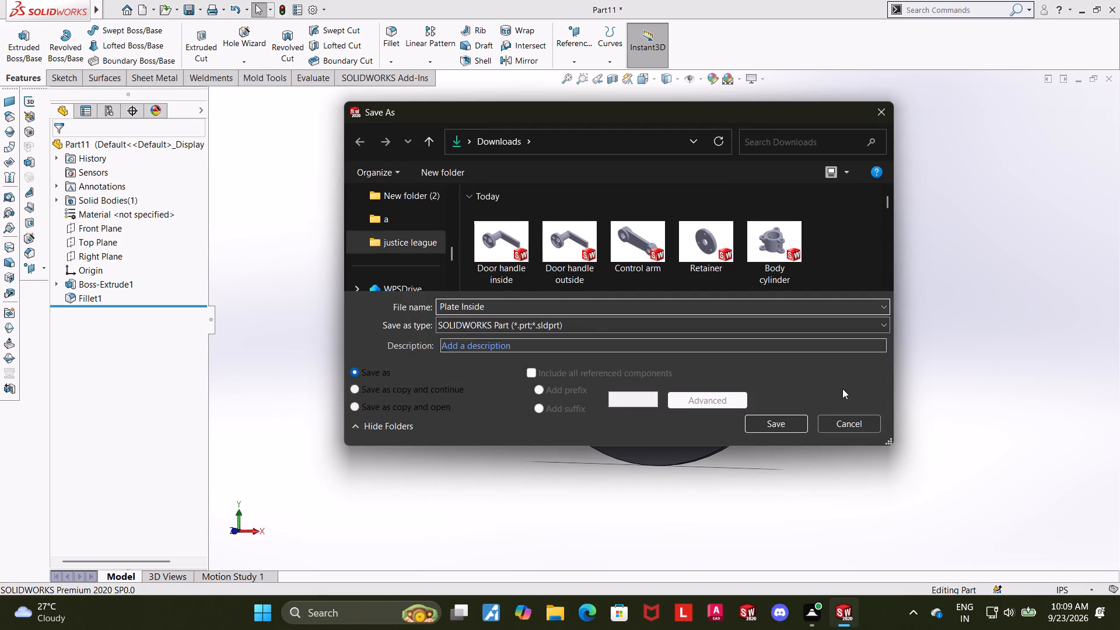
left_click(775, 425)
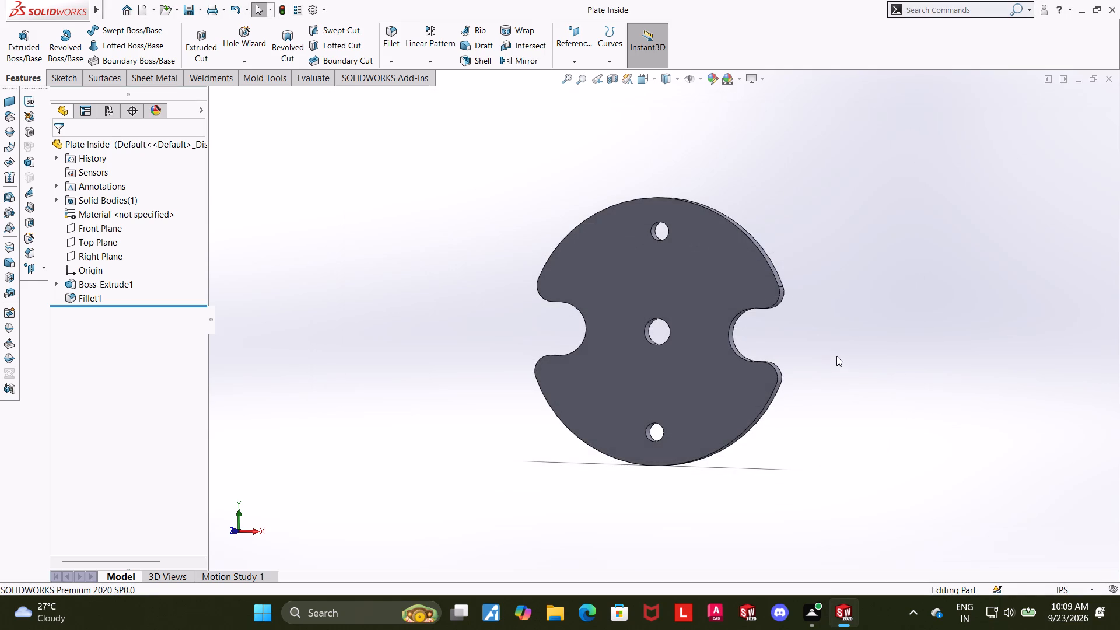
Set the Front view and review the slot-corner fillet's settings without changing them.
middle_click(852, 358)
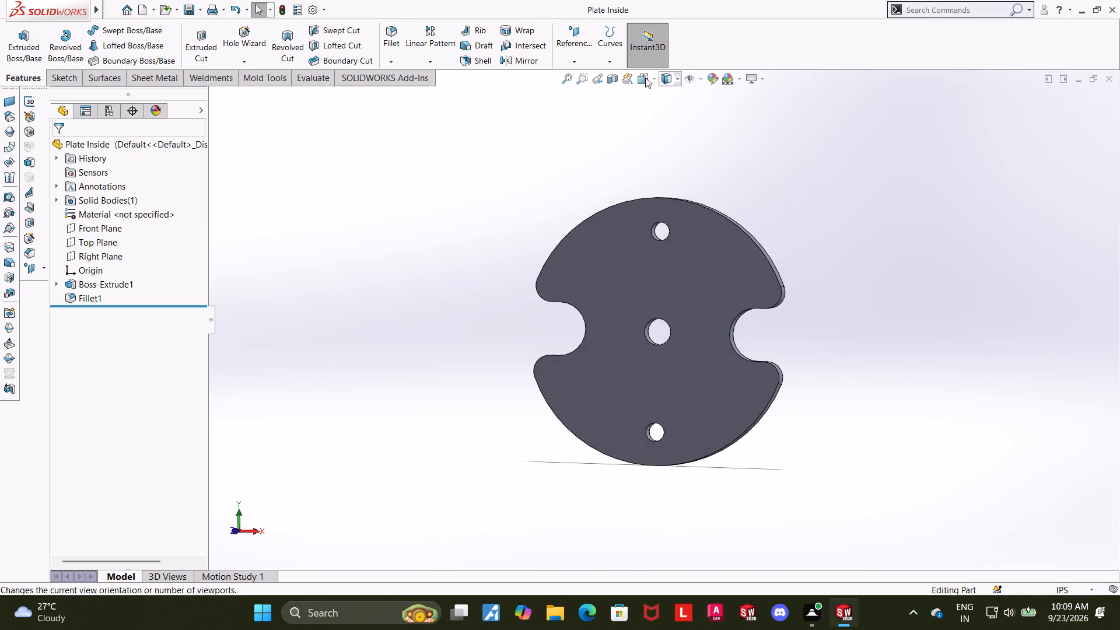
left_click(645, 78)
left_click(561, 321)
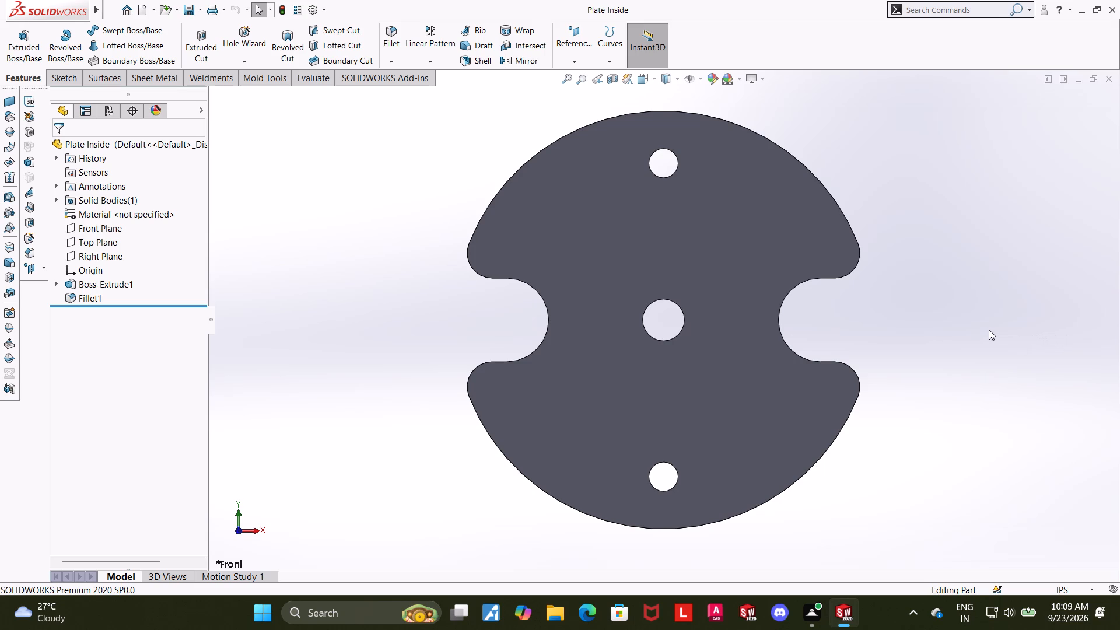
scroll(352, 243, "up", 1)
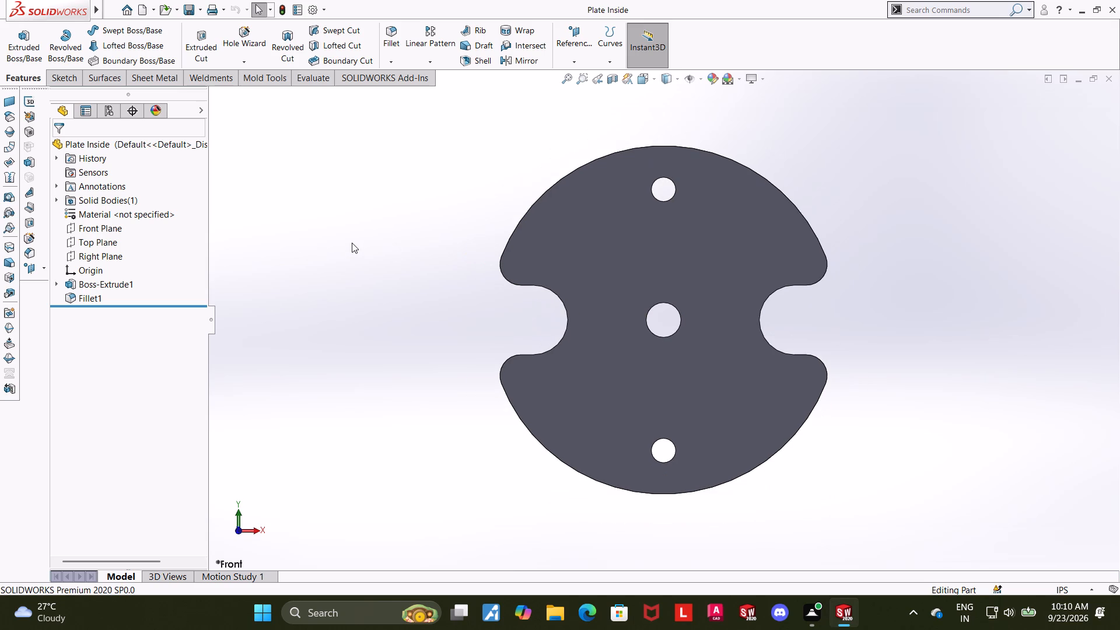
scroll(352, 243, "up", 1)
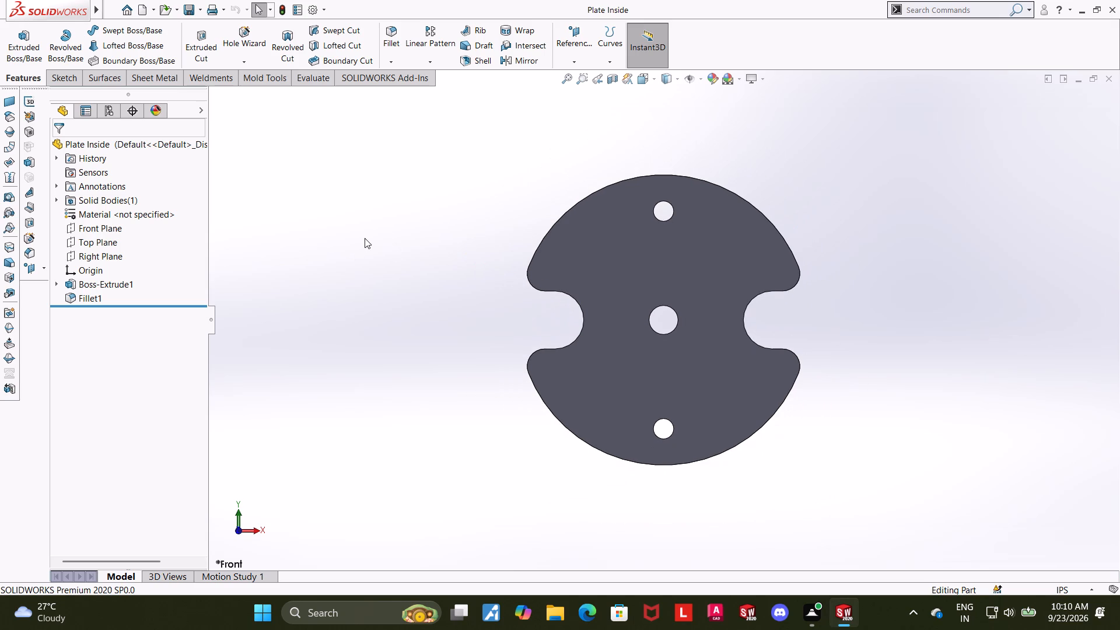
left_click(86, 296)
left_click(97, 260)
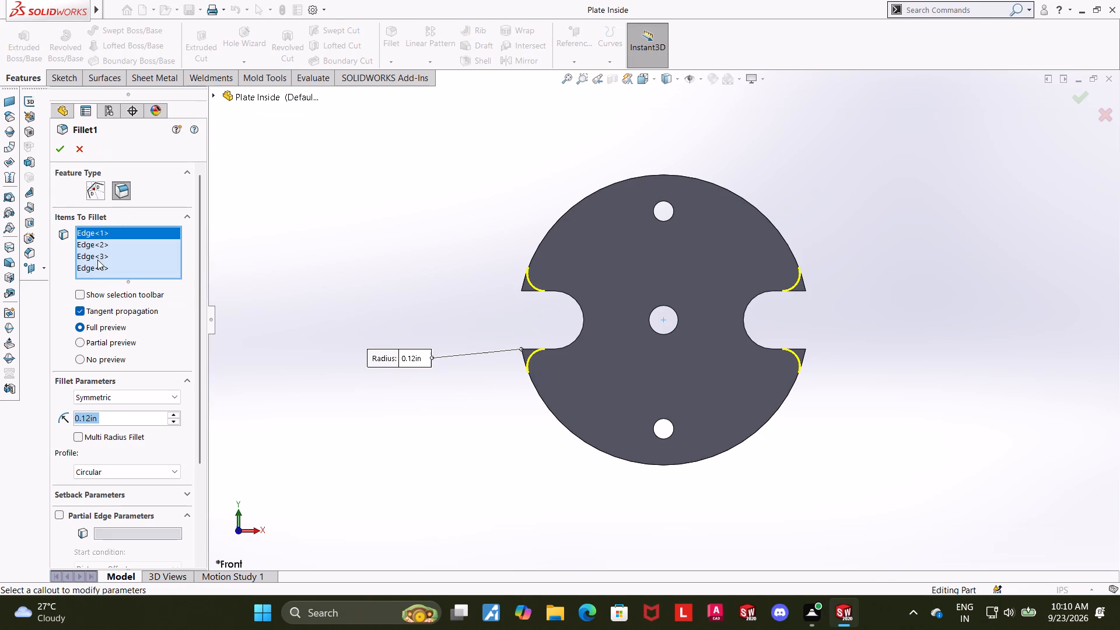
left_click(80, 148)
left_click(246, 148)
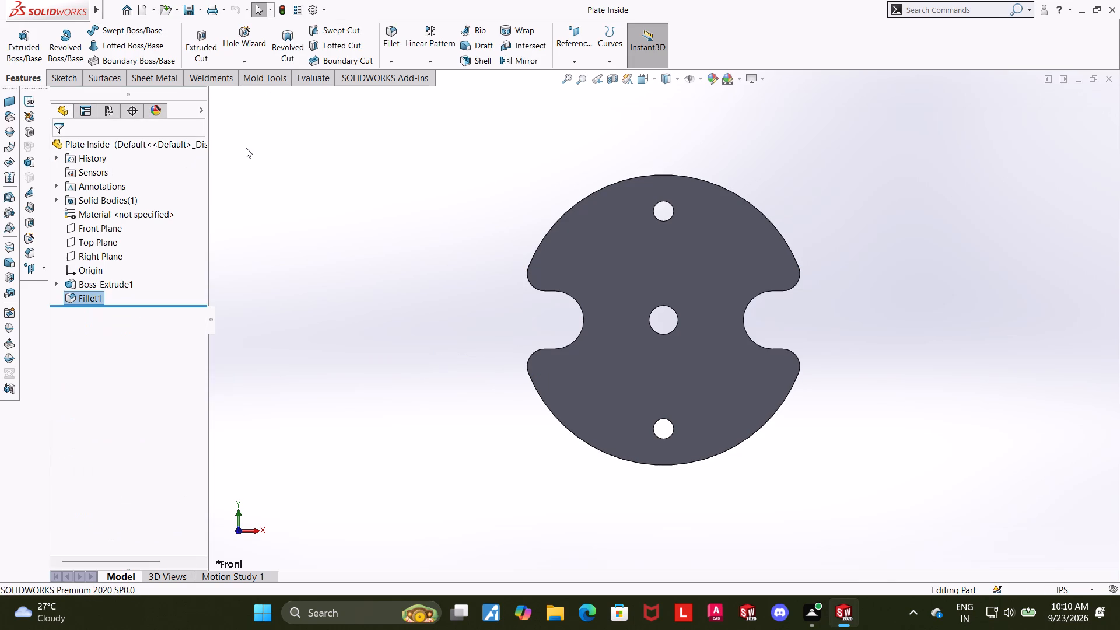
Review the dimensions of the sketch behind the base extrude.
left_click(57, 285)
left_click(87, 295)
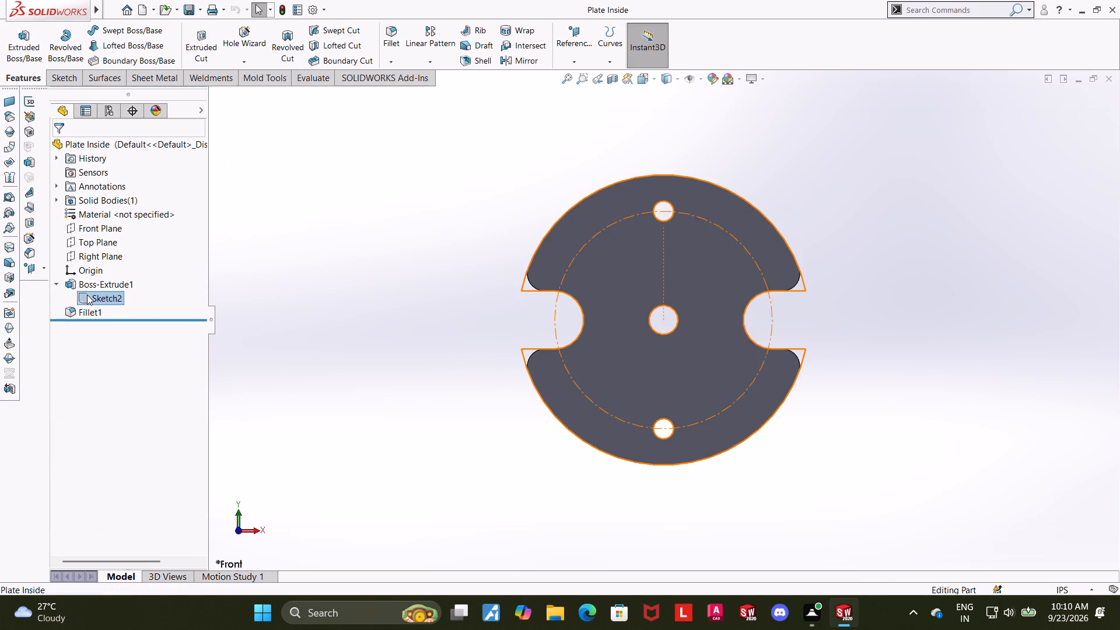
scroll(309, 244, "down", 2)
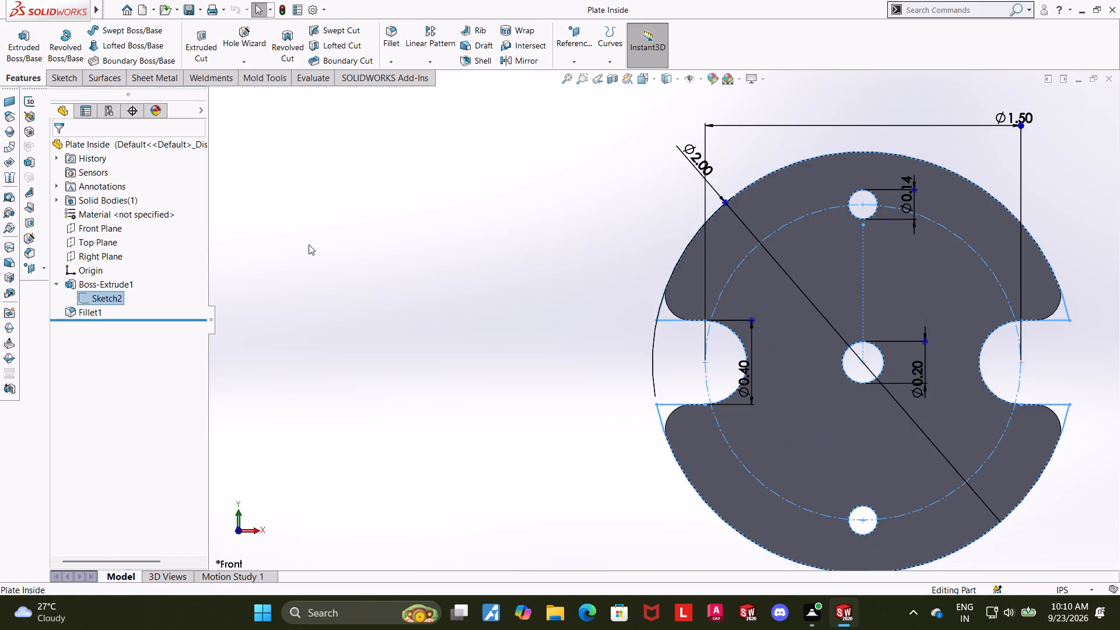
scroll(359, 235, "up", 2)
scroll(1023, 339, "down", 2)
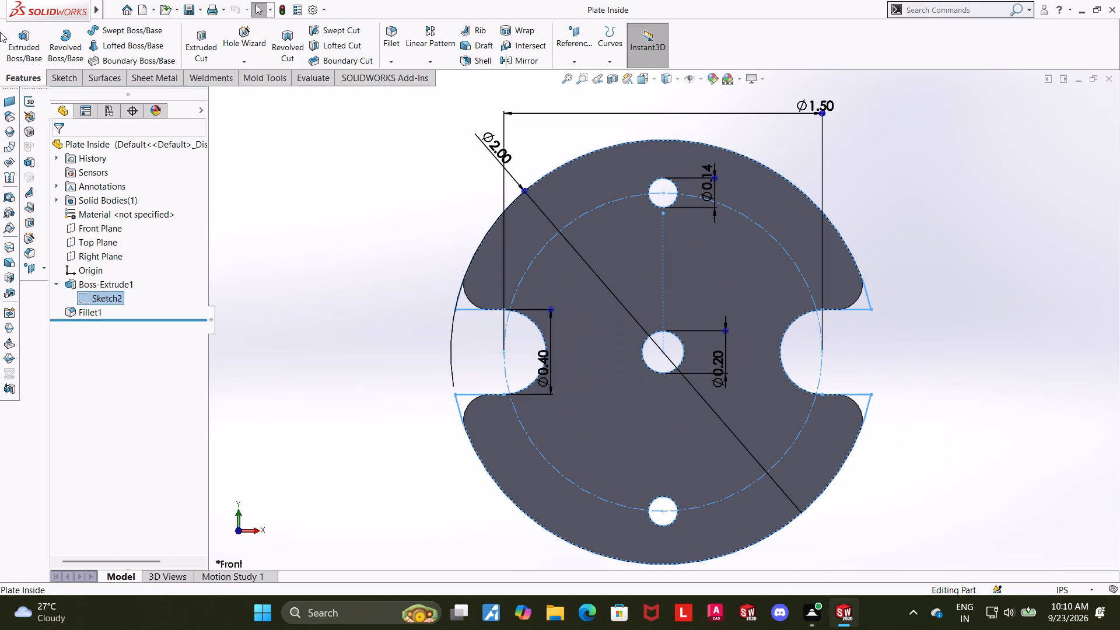
left_click(443, 177)
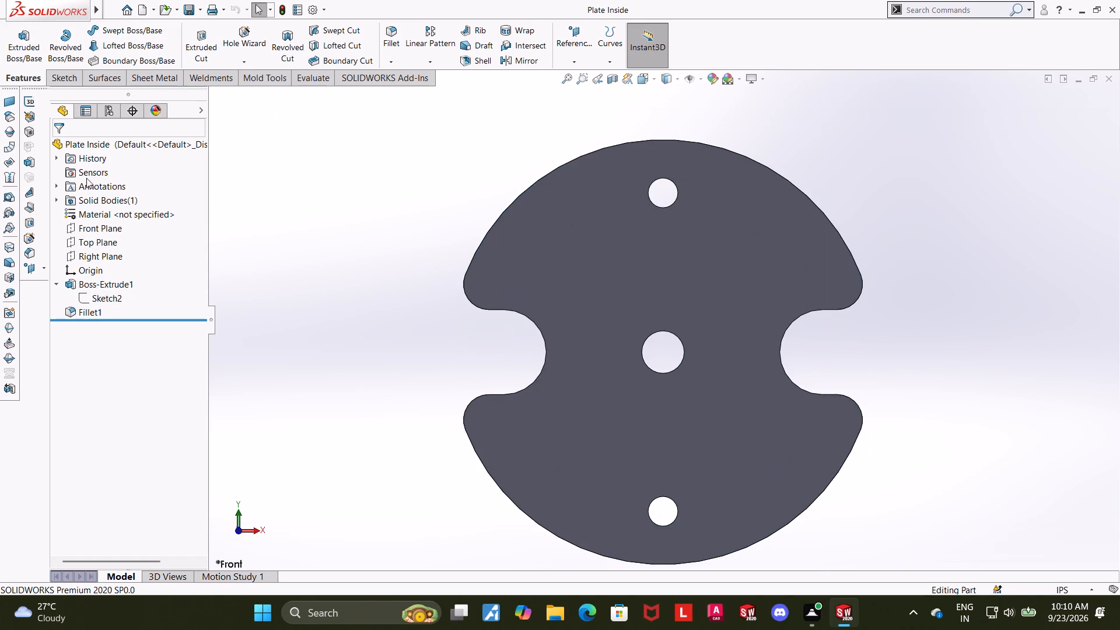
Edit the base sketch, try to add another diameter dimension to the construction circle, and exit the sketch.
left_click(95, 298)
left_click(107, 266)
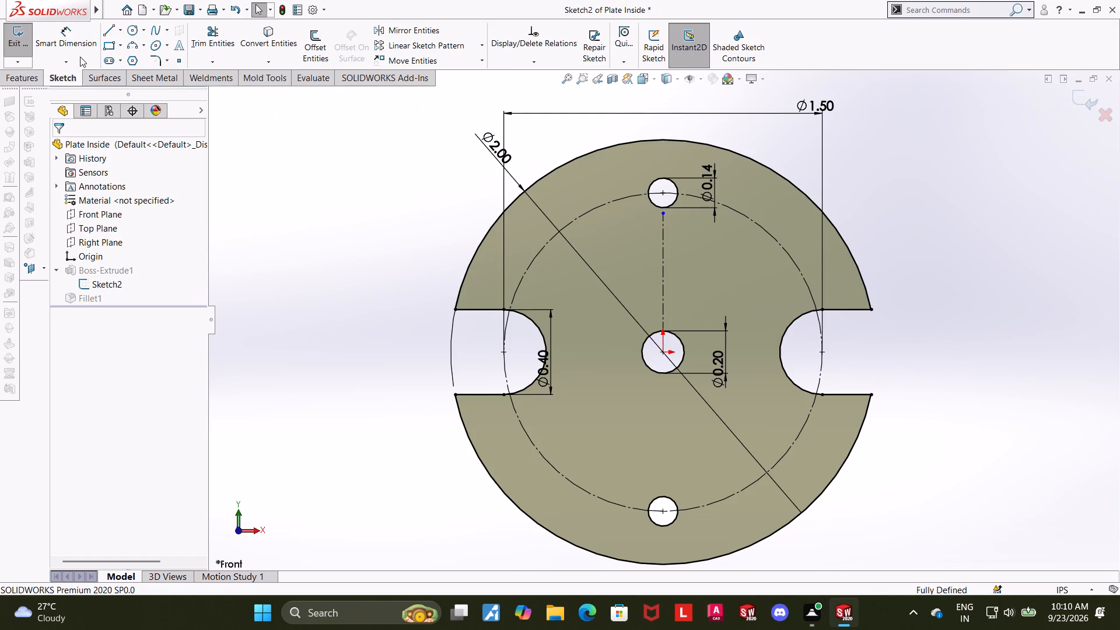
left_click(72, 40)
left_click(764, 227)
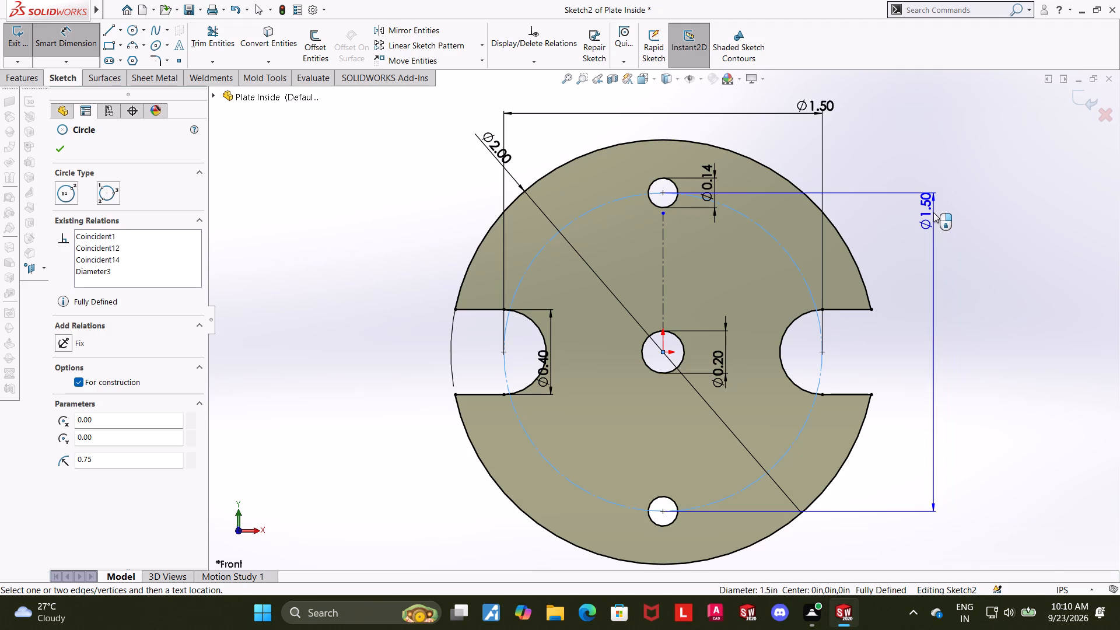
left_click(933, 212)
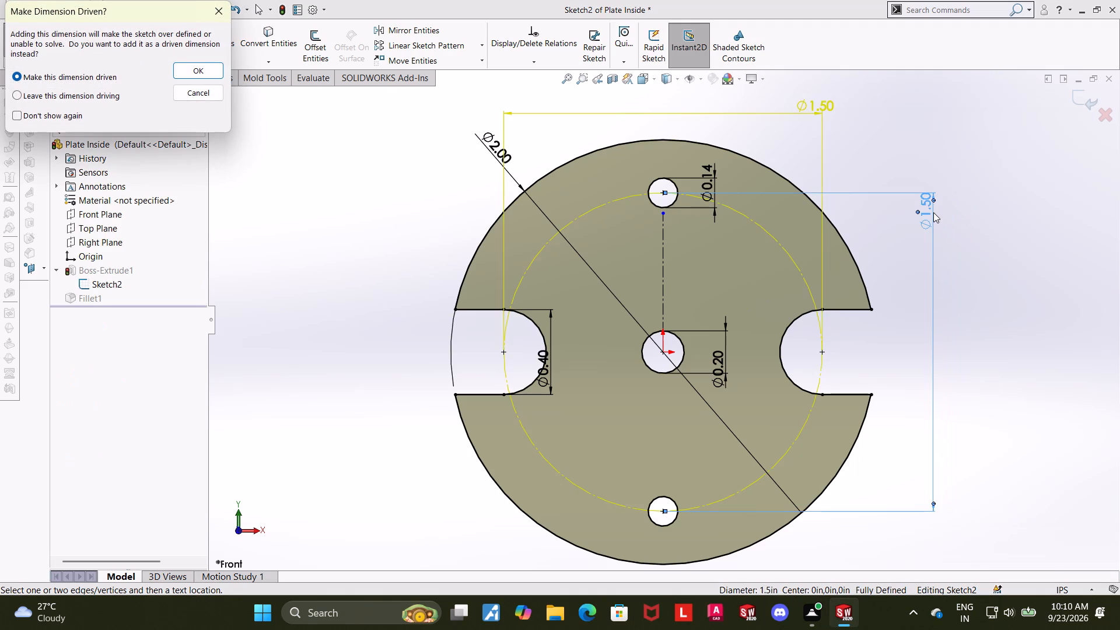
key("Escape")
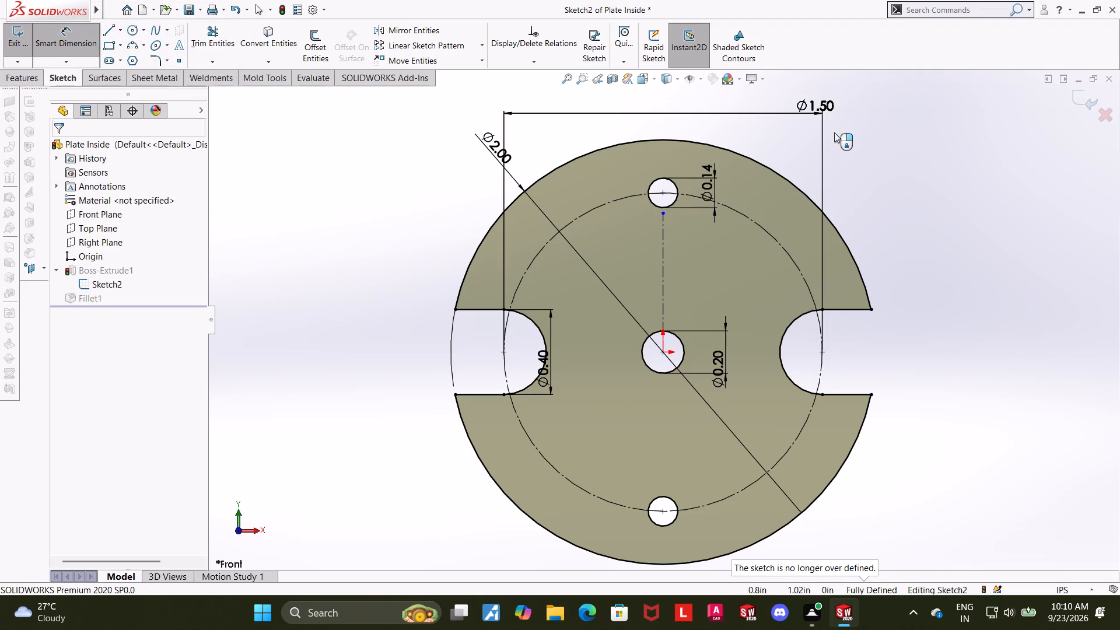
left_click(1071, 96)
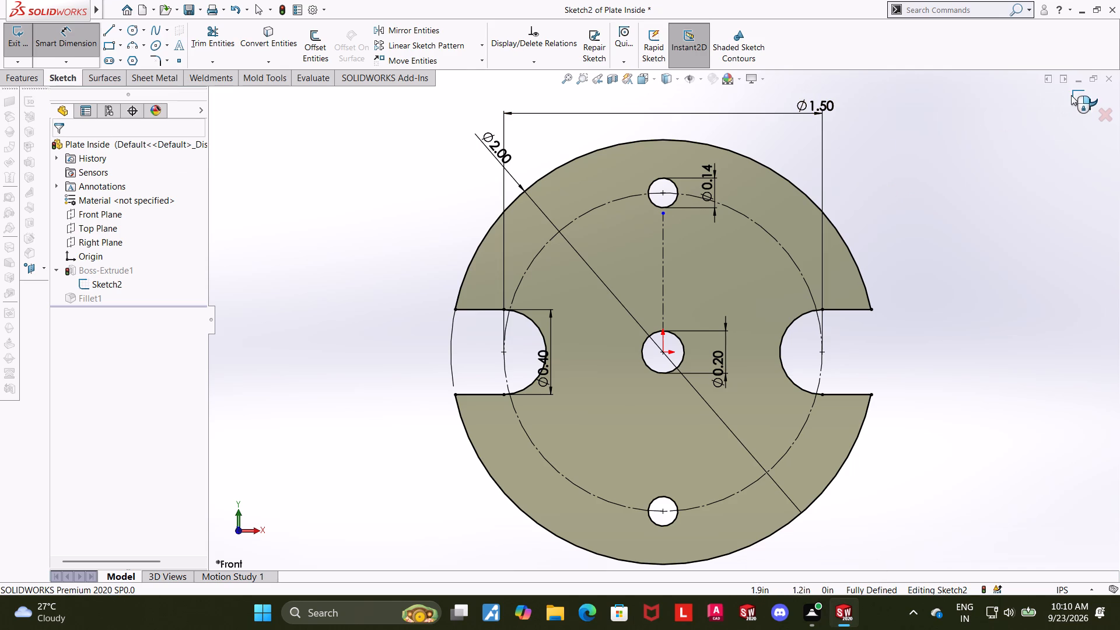
Review the dimensions of the sketch behind the base extrude.
scroll(944, 176, "up", 1)
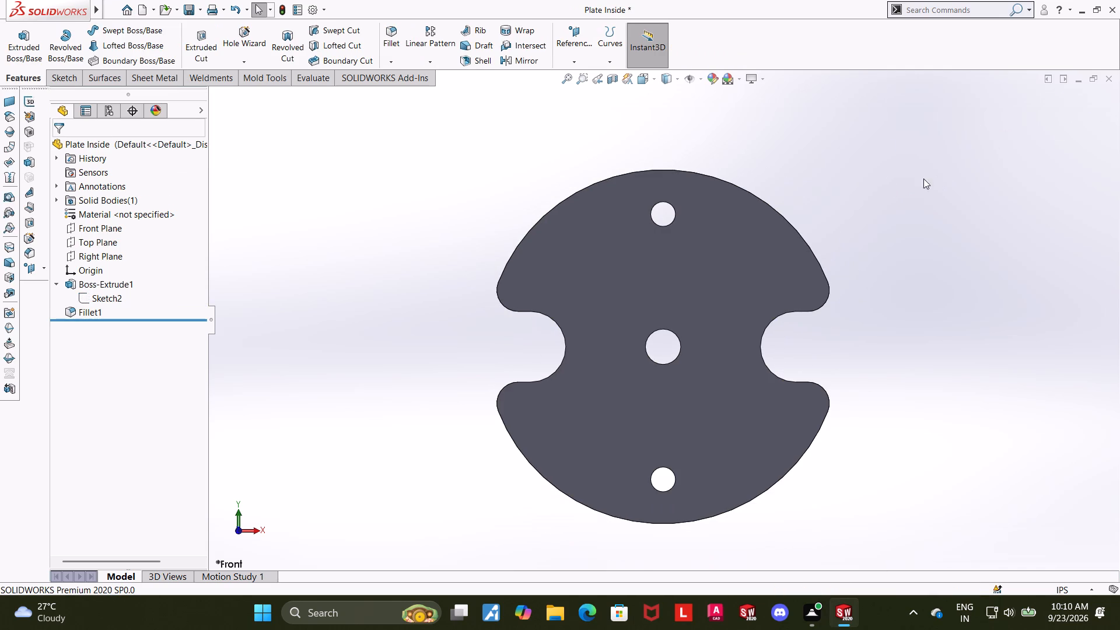
left_click(92, 299)
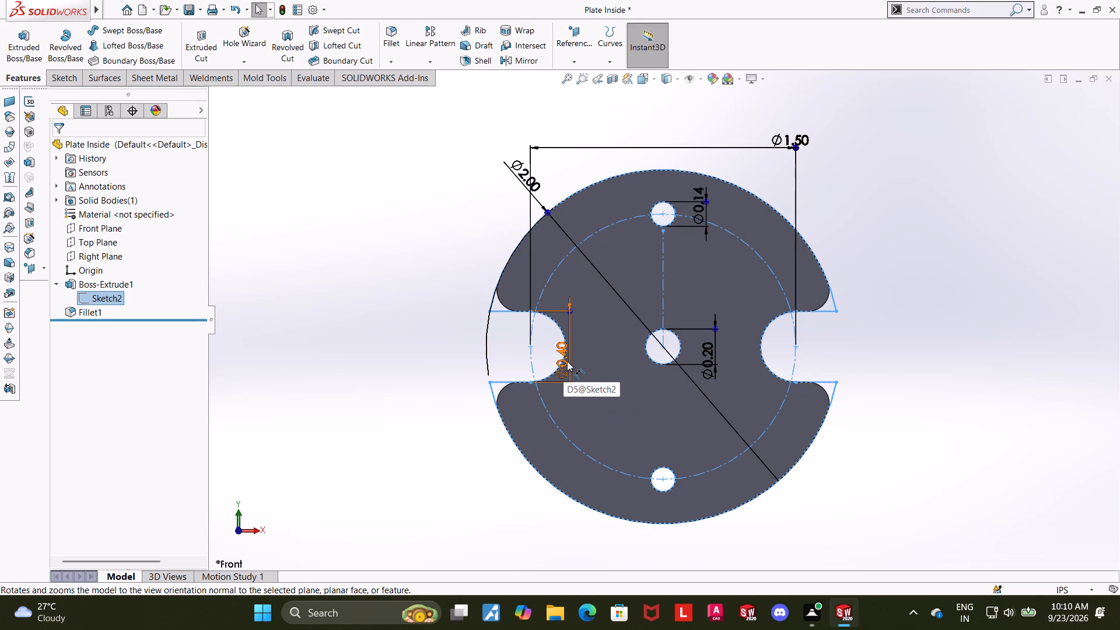
scroll(567, 361, "down", 3)
key("Escape")
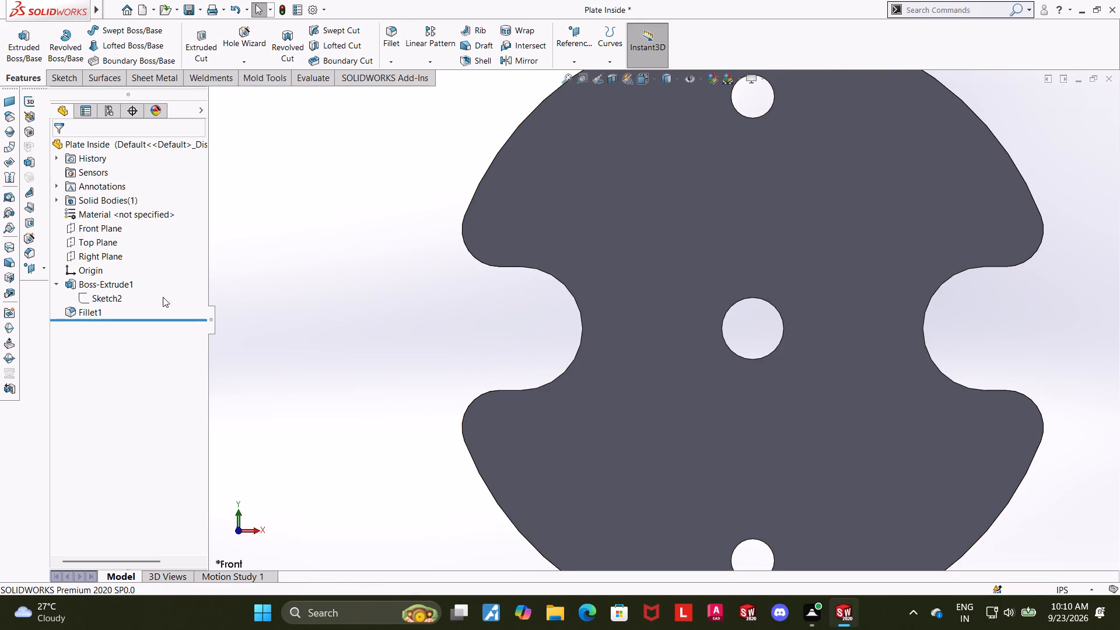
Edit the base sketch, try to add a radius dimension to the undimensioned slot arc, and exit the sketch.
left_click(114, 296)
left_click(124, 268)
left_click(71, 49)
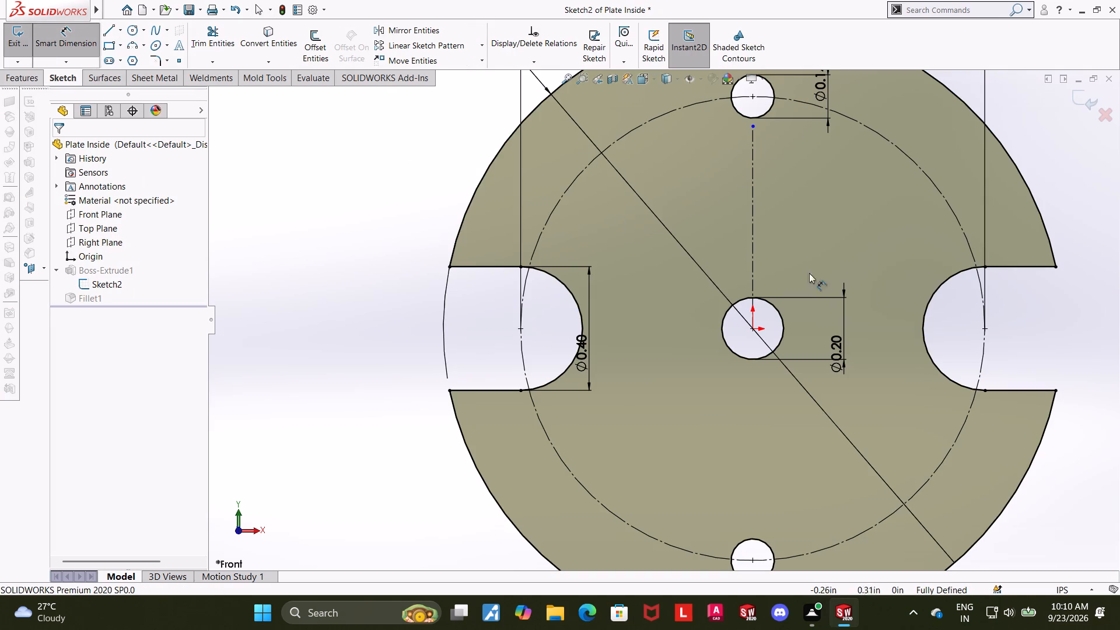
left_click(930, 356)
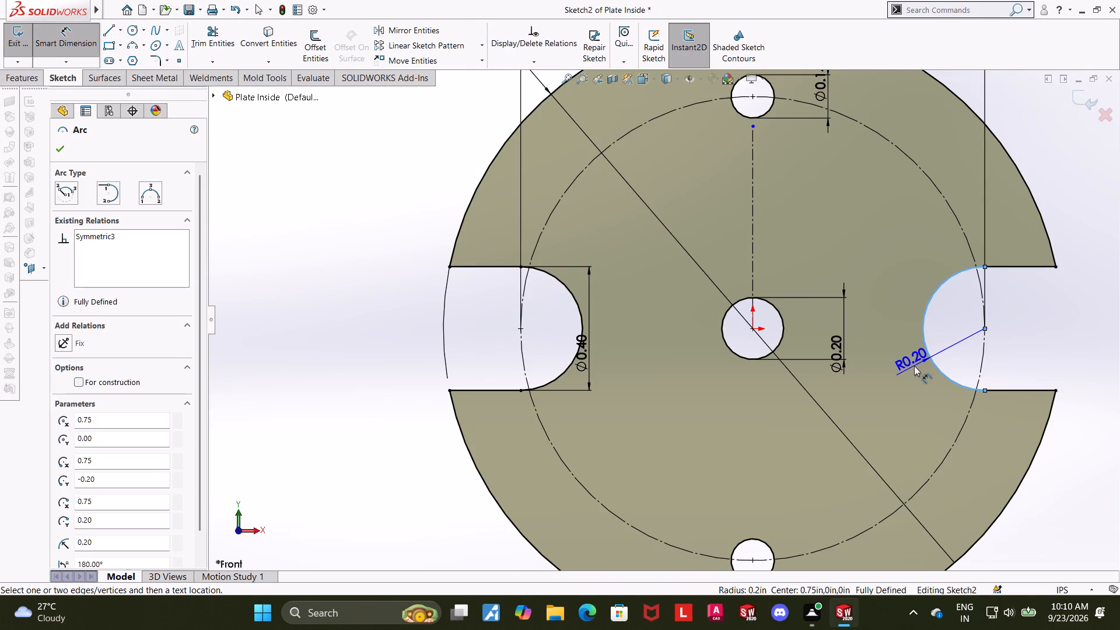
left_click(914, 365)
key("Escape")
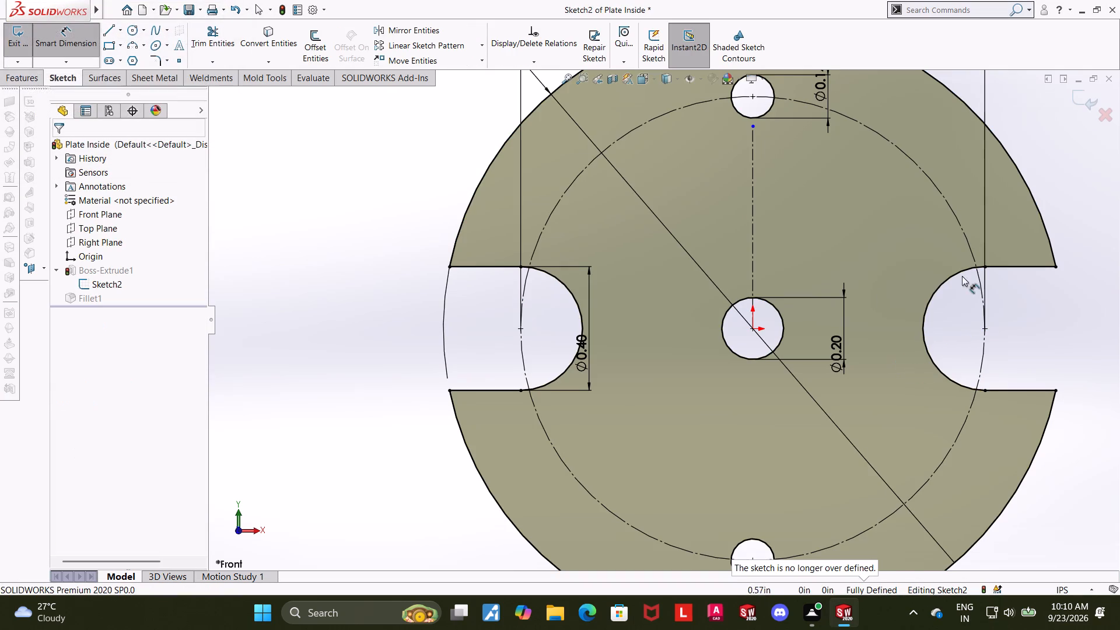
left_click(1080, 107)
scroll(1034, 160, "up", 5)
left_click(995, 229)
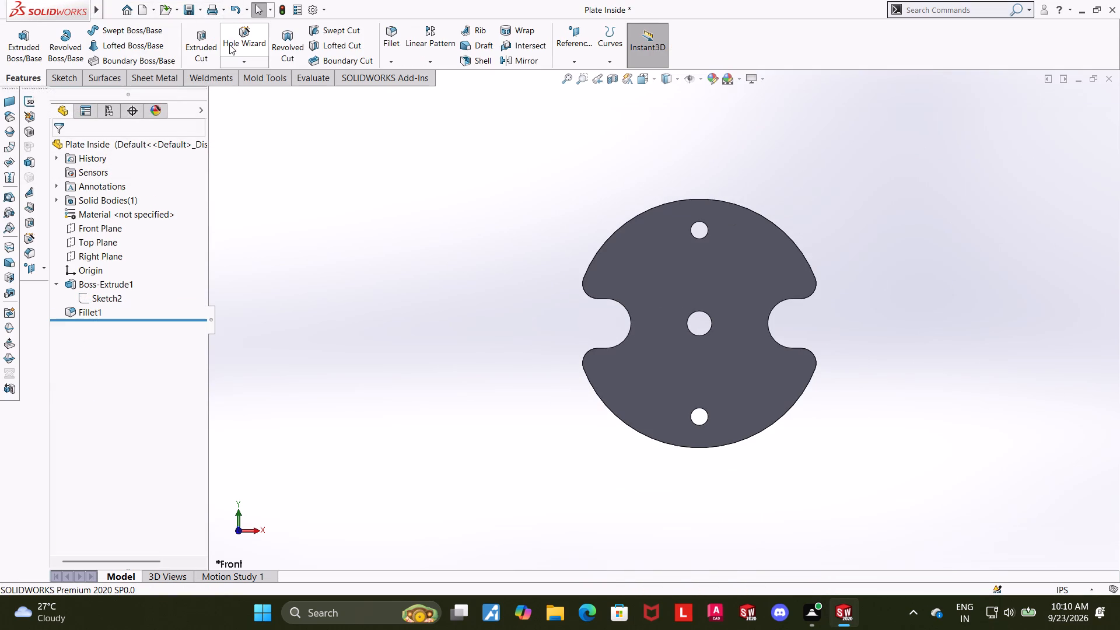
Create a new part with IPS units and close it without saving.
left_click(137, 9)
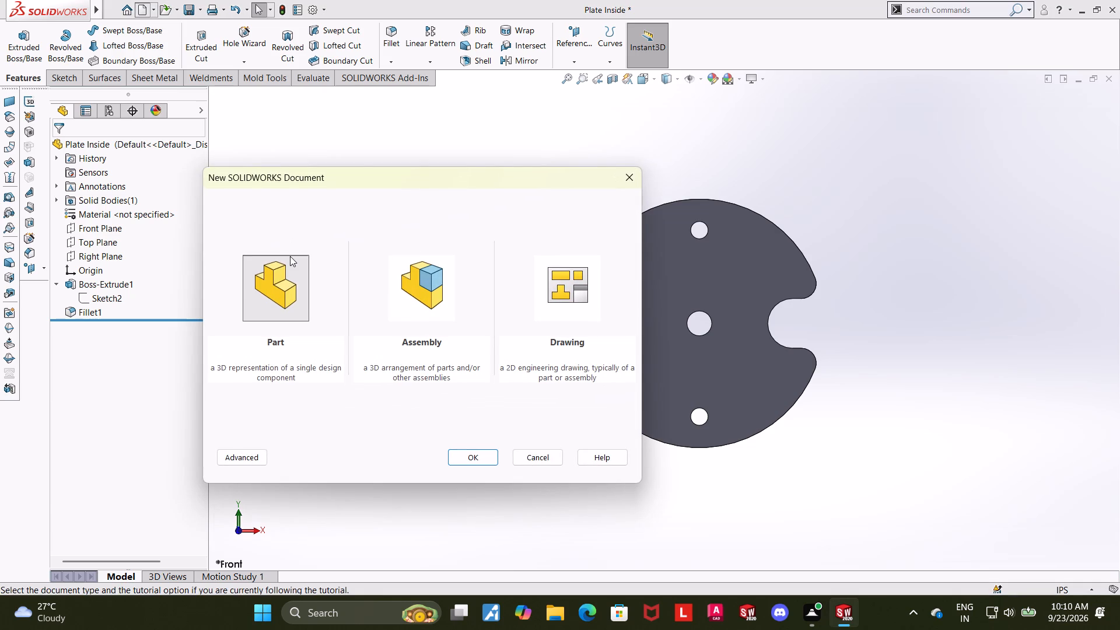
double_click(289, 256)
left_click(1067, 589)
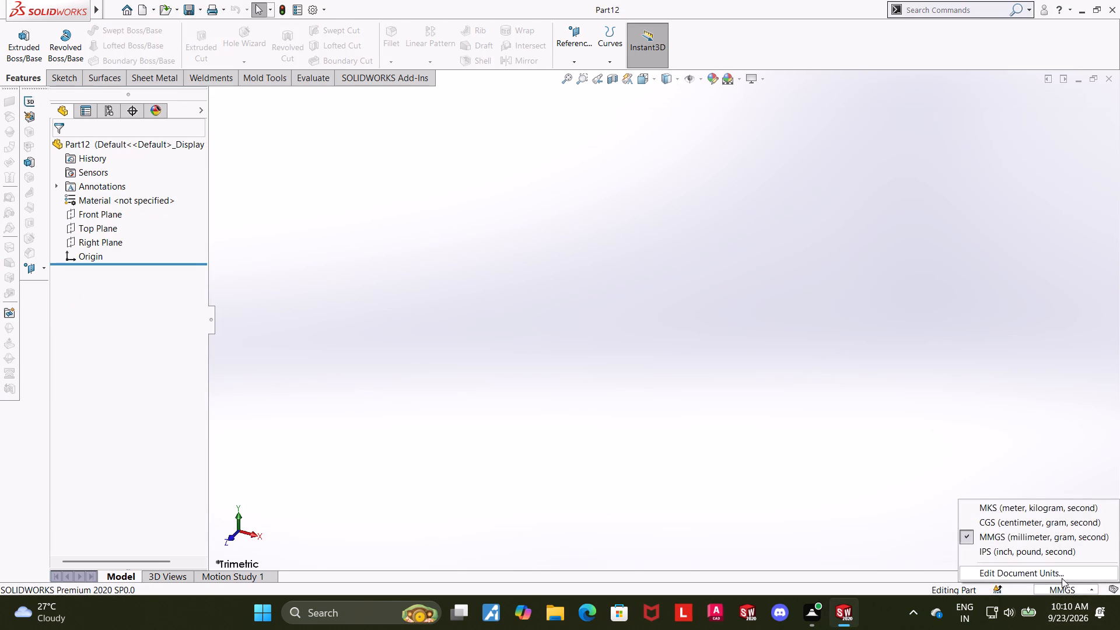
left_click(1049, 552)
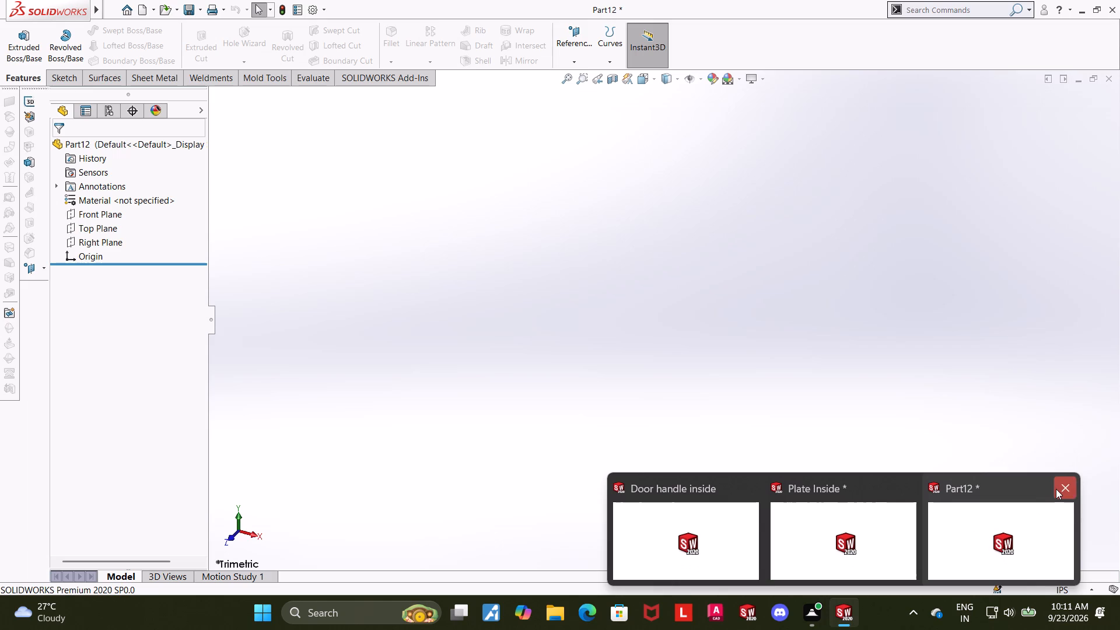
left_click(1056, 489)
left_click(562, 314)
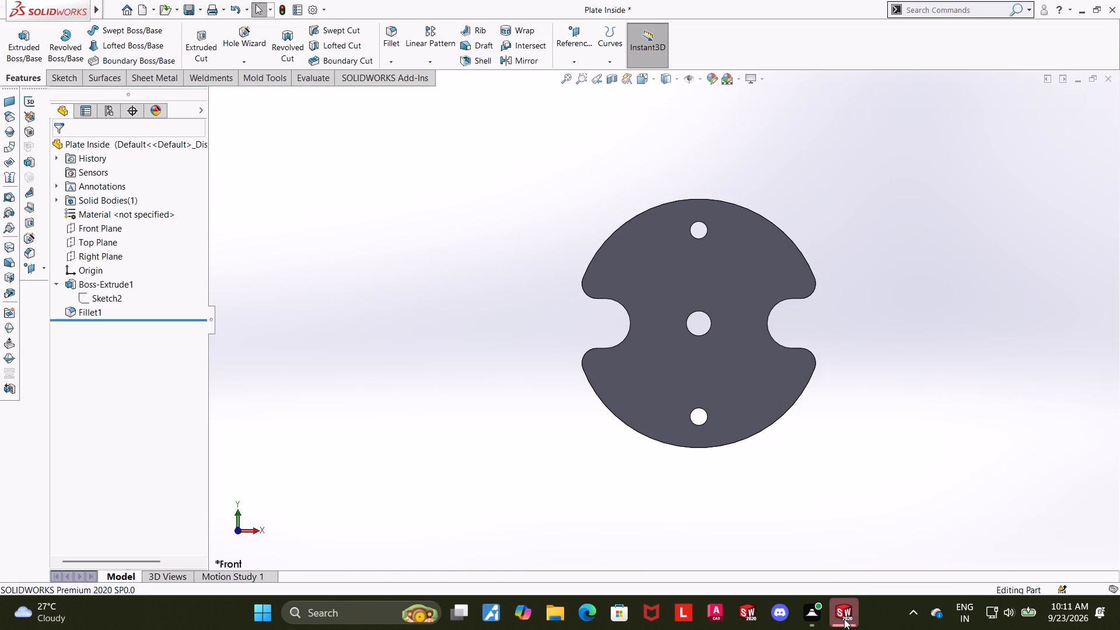
Edit the base sketch and trim away the 0.20 in centre circle and the vertical centreline.
left_click(891, 542)
scroll(863, 324, "down", 1)
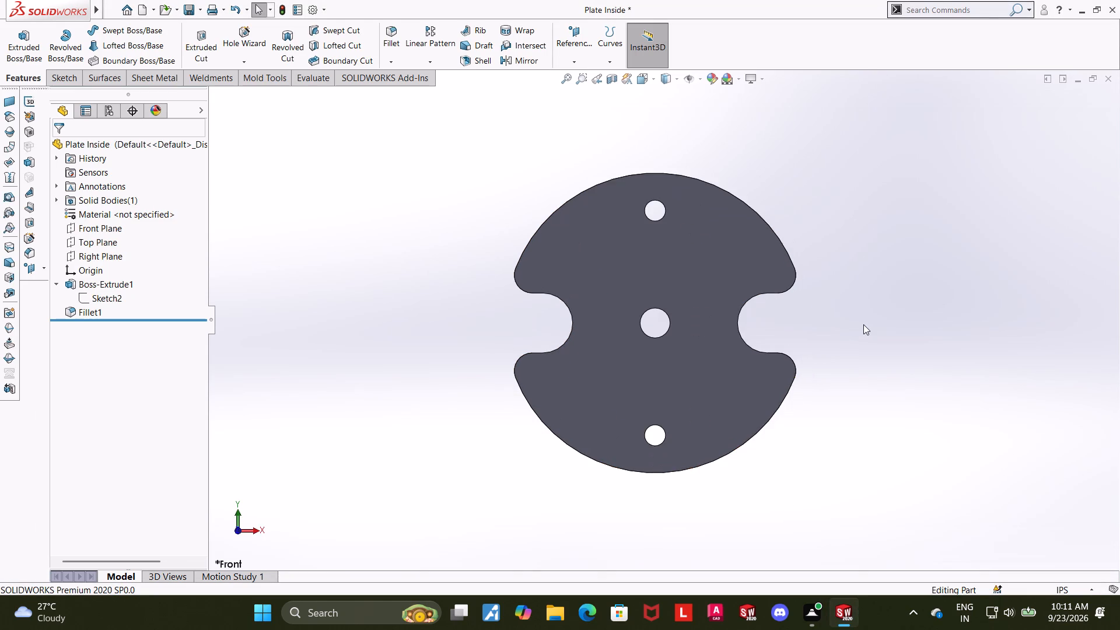
left_click(264, 240)
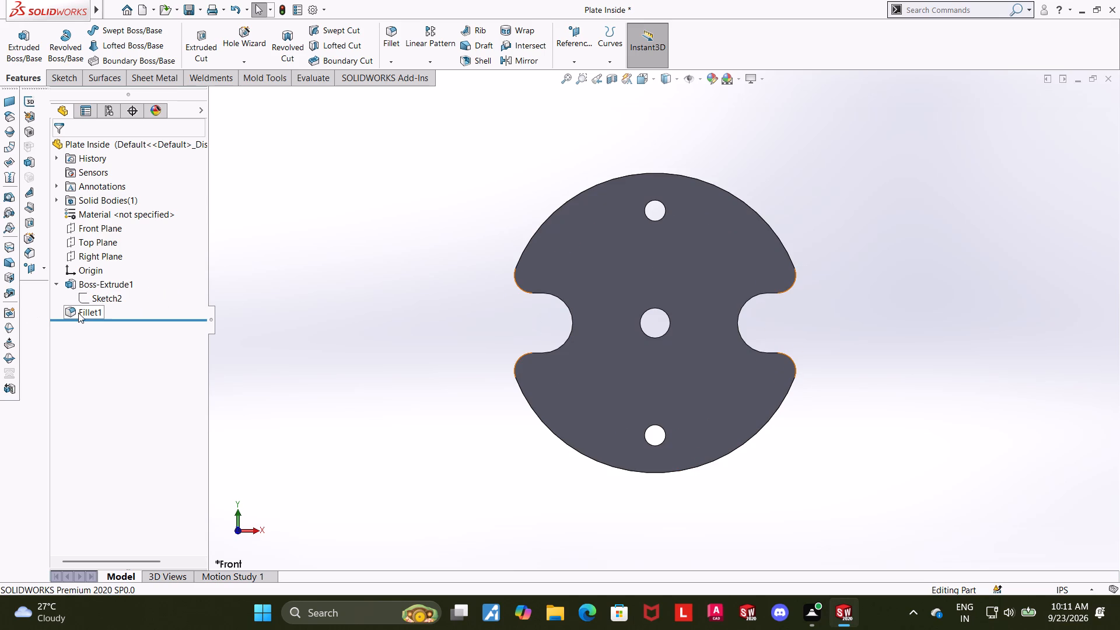
left_click(101, 297)
left_click(344, 302)
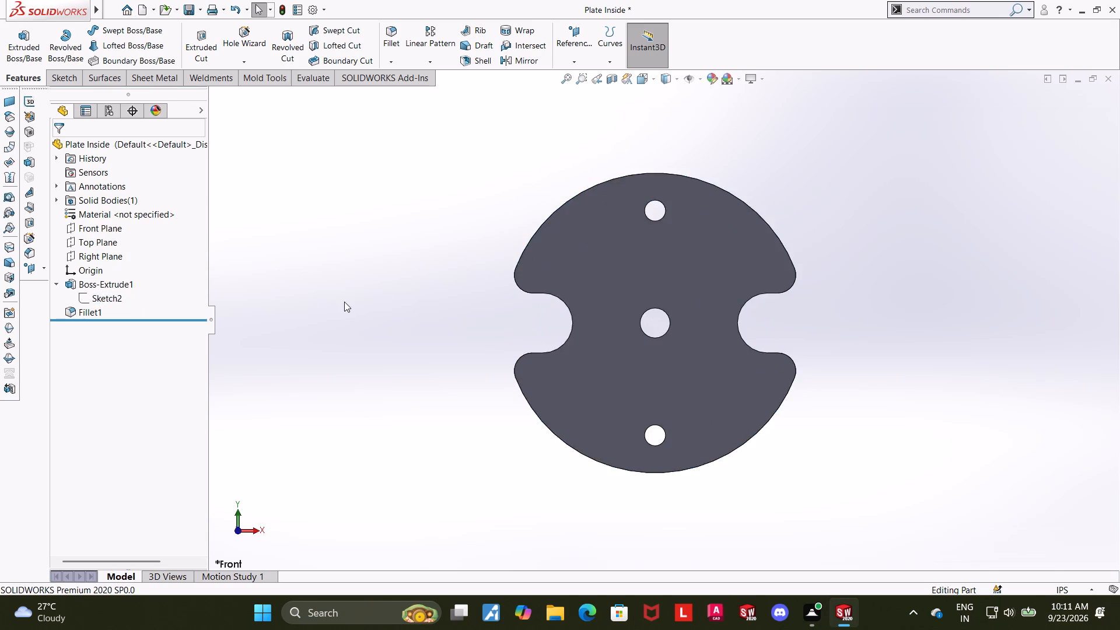
left_click(97, 295)
left_click(109, 259)
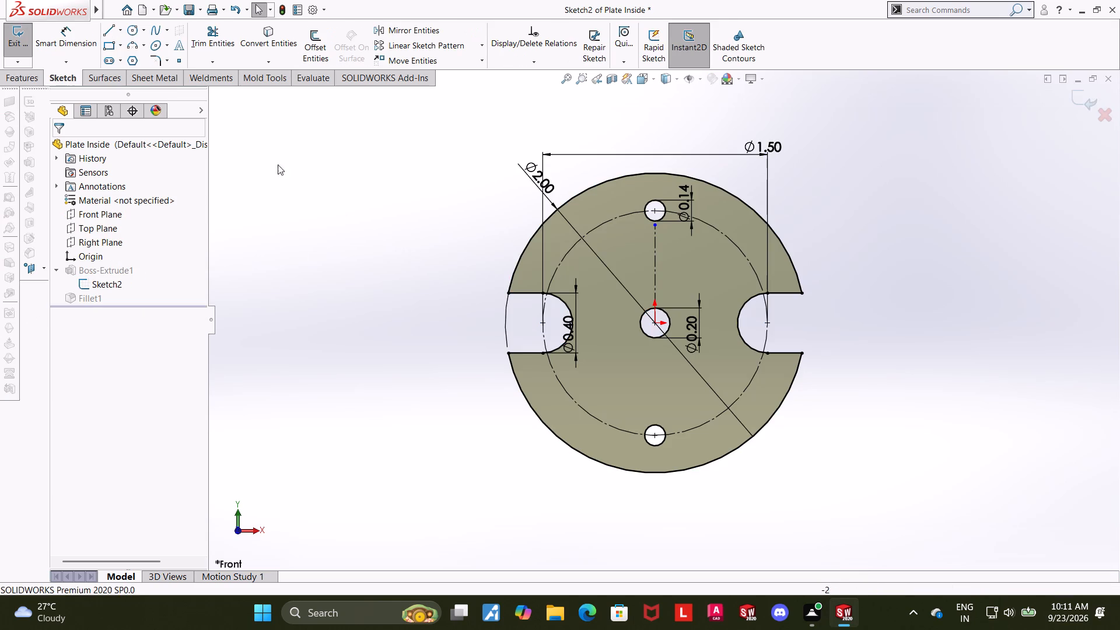
left_click(219, 47)
left_click_drag(681, 297, 642, 339)
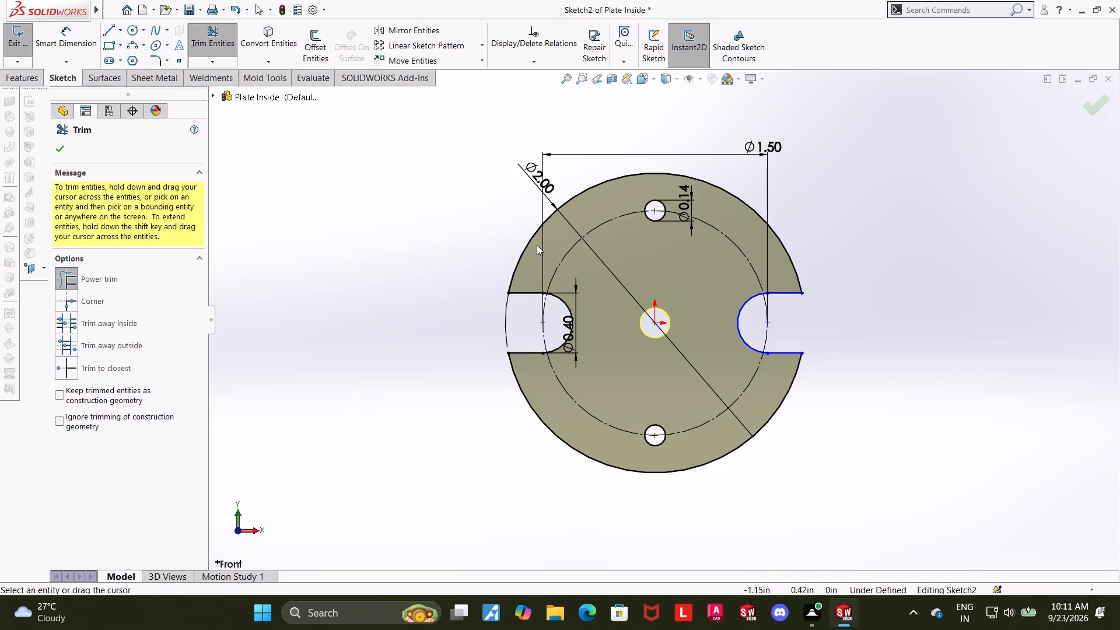
left_click(67, 150)
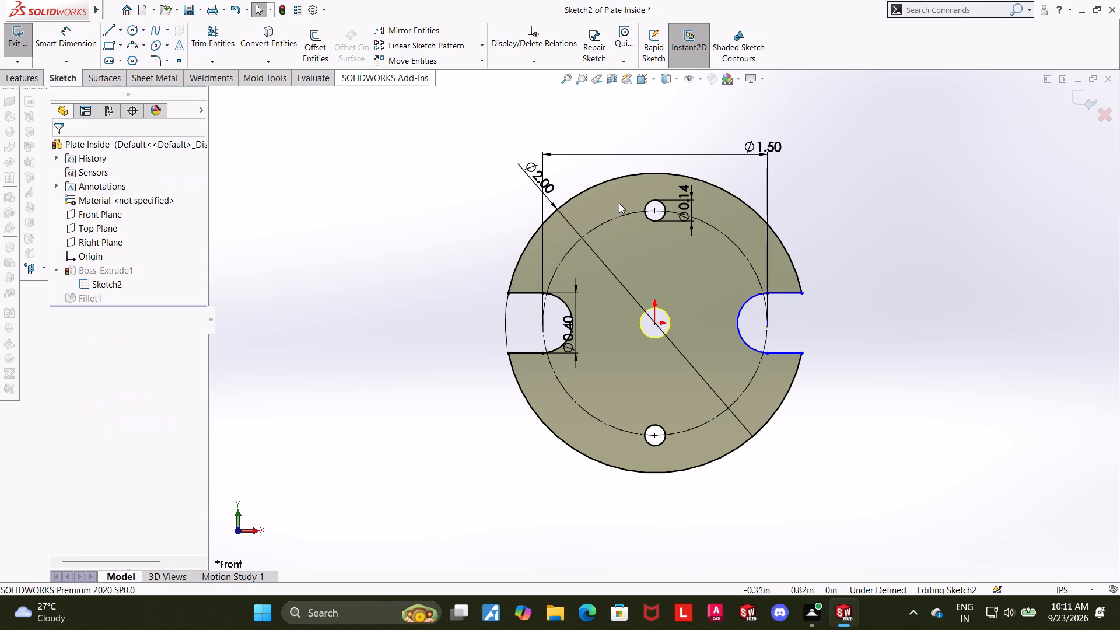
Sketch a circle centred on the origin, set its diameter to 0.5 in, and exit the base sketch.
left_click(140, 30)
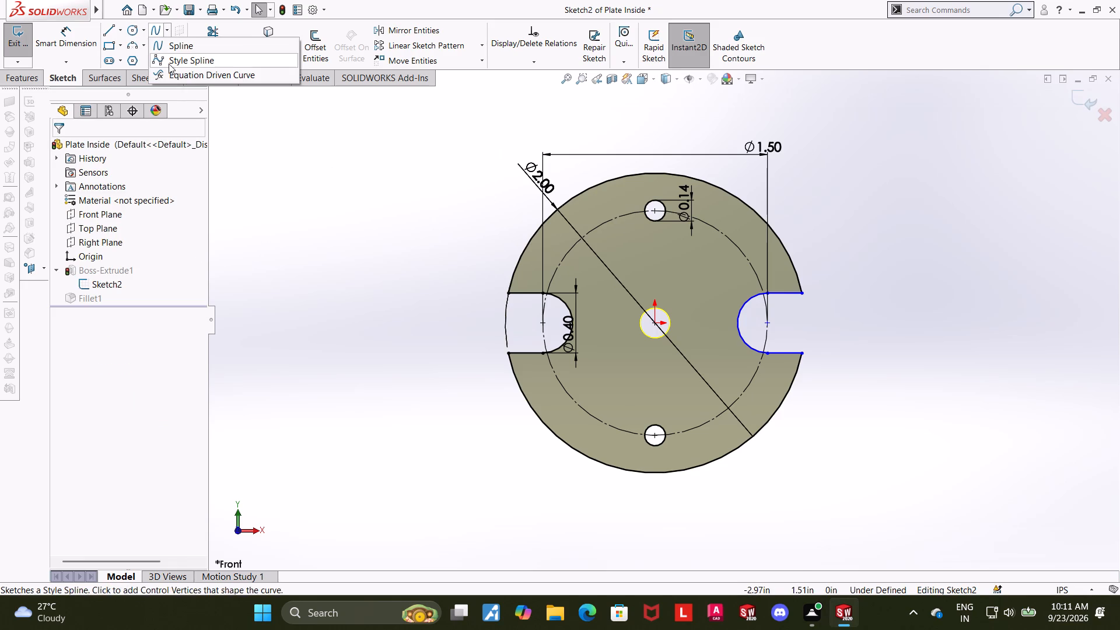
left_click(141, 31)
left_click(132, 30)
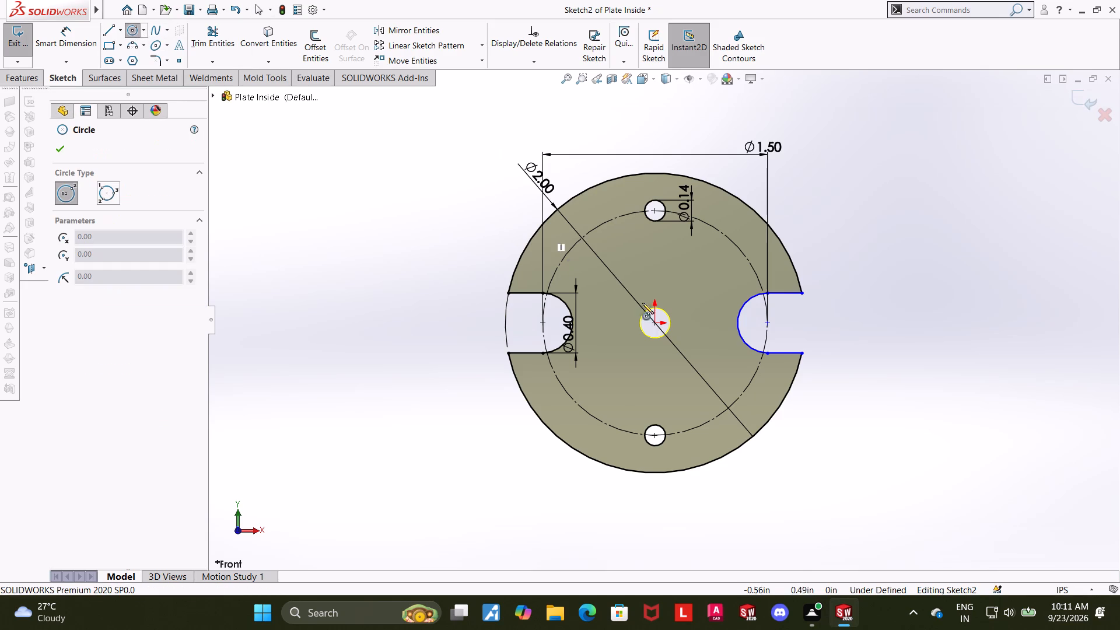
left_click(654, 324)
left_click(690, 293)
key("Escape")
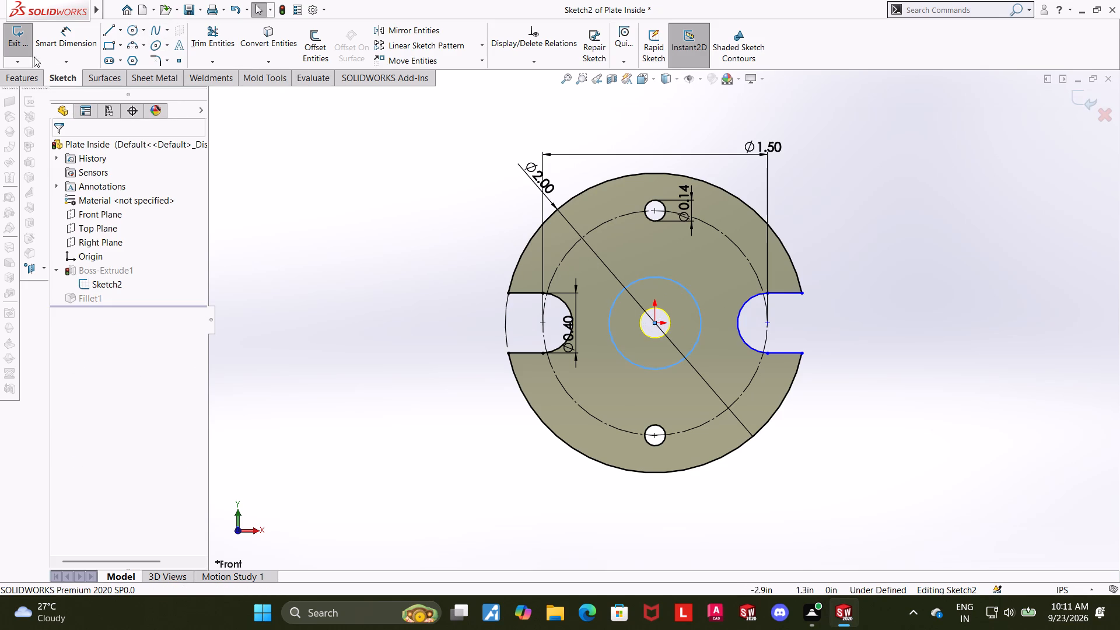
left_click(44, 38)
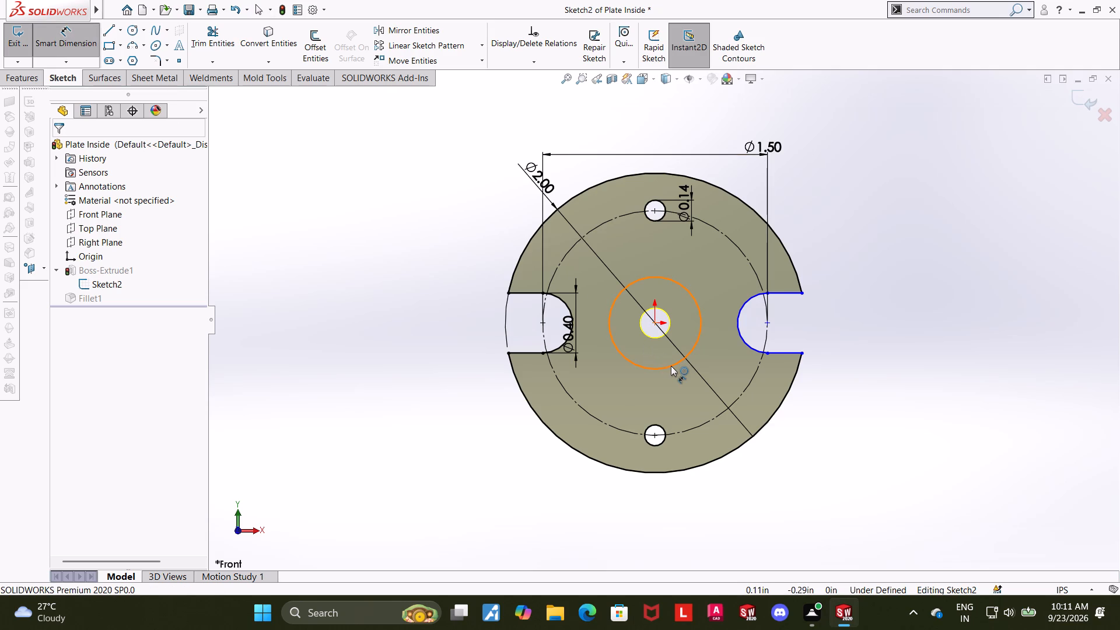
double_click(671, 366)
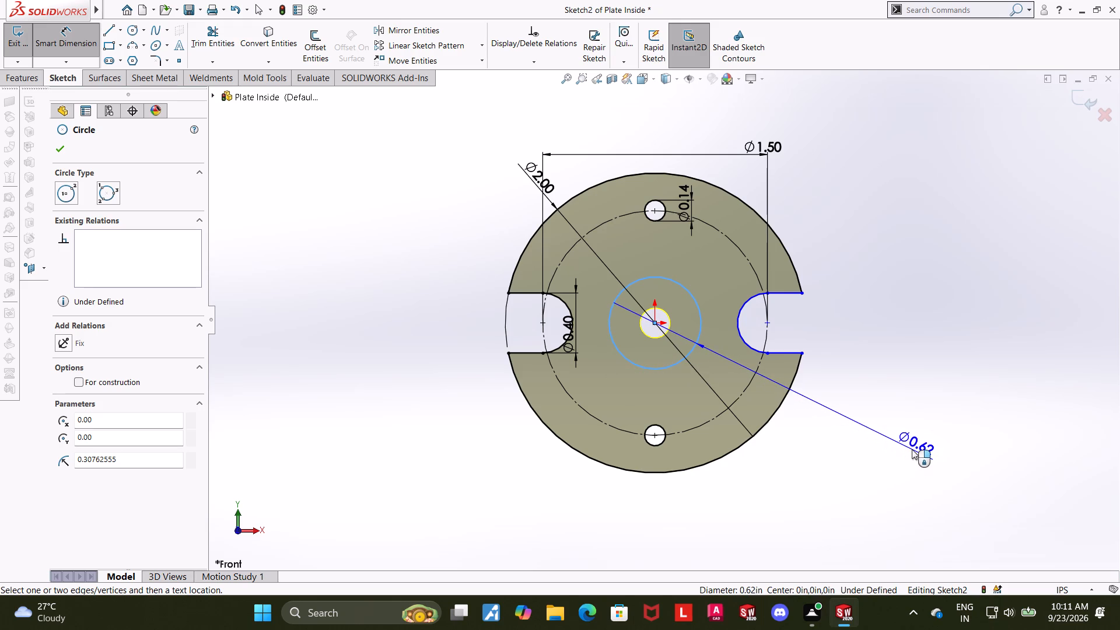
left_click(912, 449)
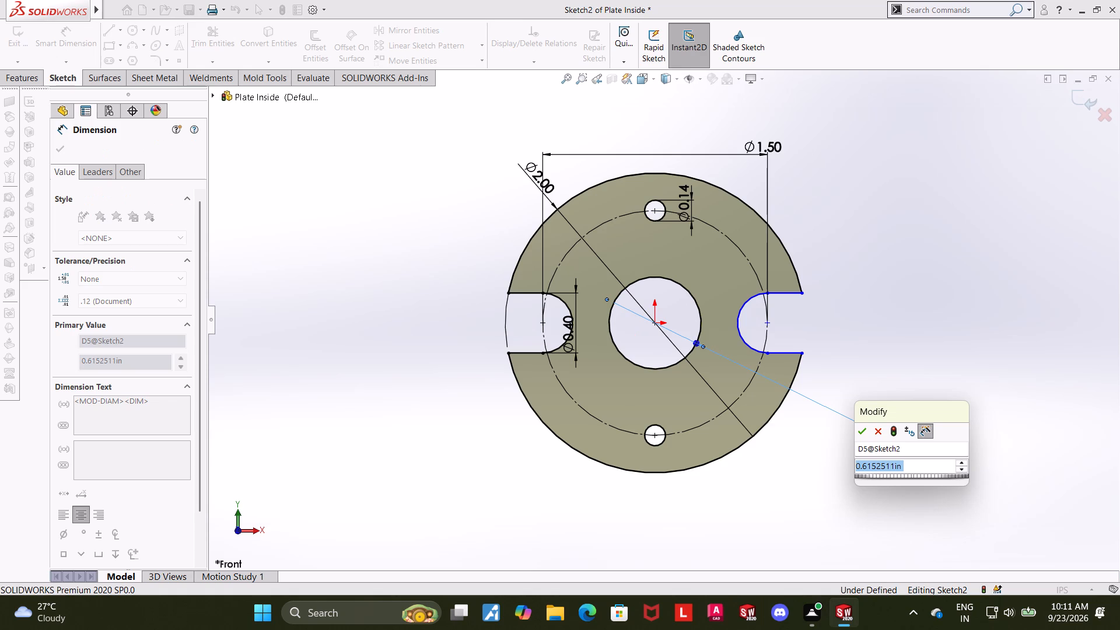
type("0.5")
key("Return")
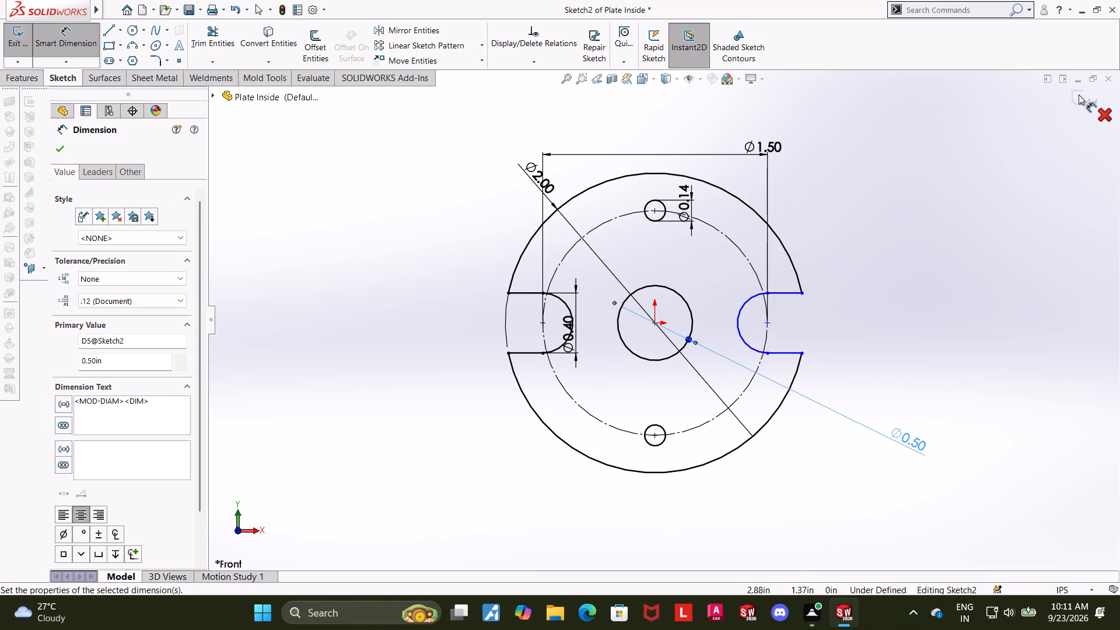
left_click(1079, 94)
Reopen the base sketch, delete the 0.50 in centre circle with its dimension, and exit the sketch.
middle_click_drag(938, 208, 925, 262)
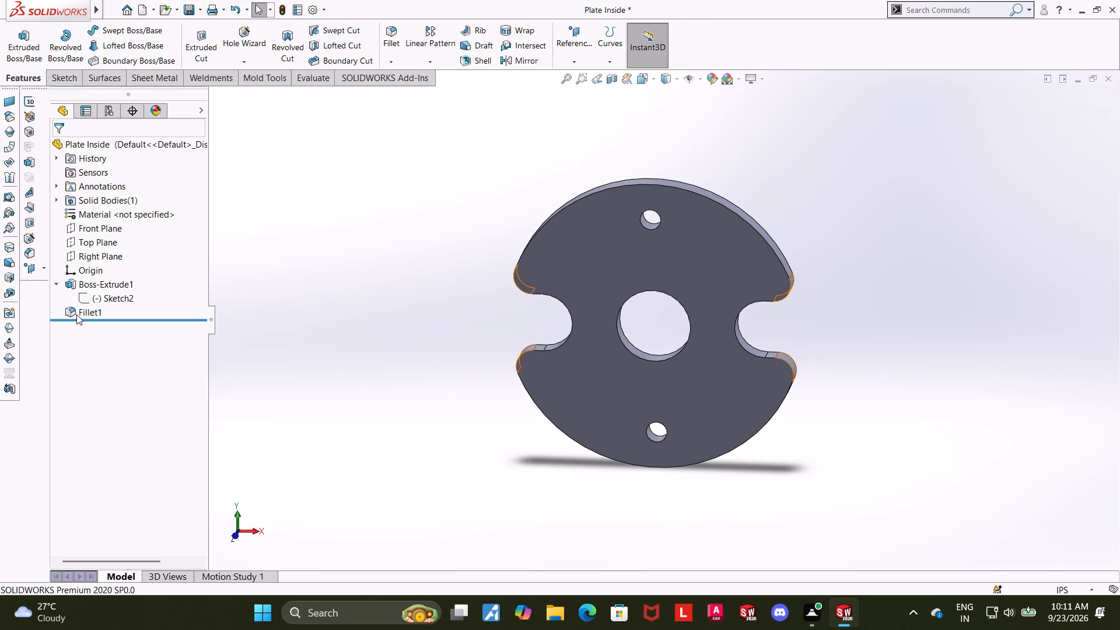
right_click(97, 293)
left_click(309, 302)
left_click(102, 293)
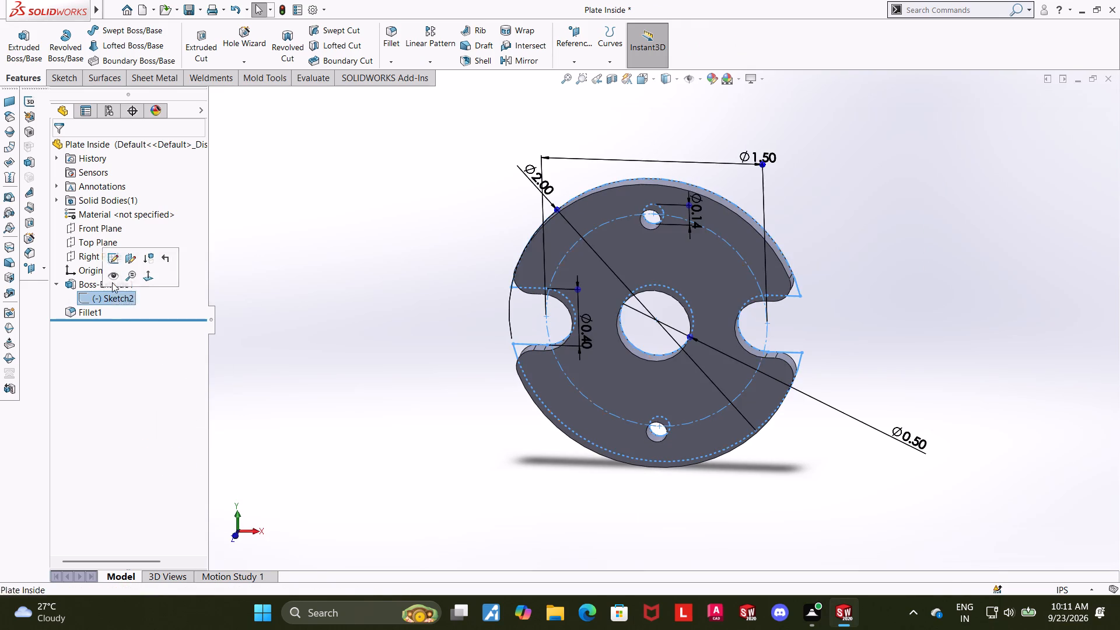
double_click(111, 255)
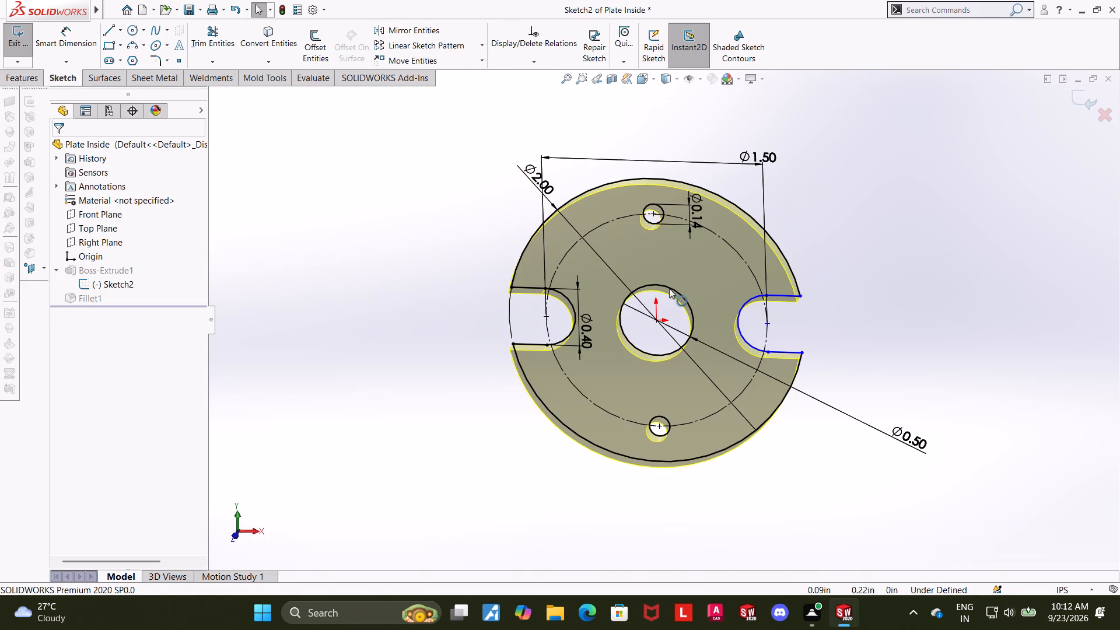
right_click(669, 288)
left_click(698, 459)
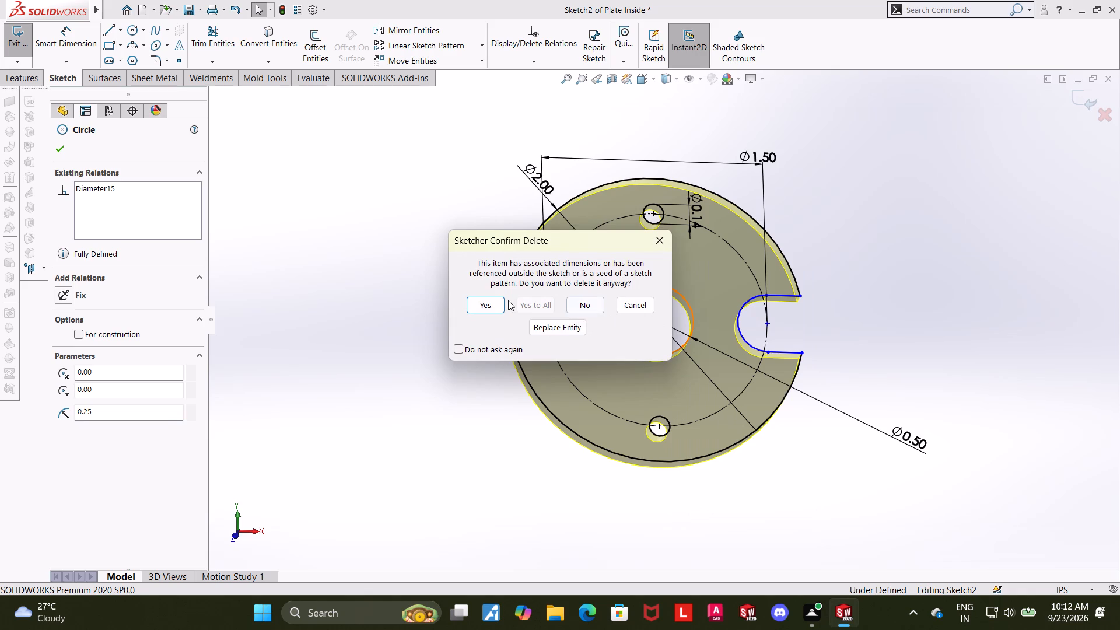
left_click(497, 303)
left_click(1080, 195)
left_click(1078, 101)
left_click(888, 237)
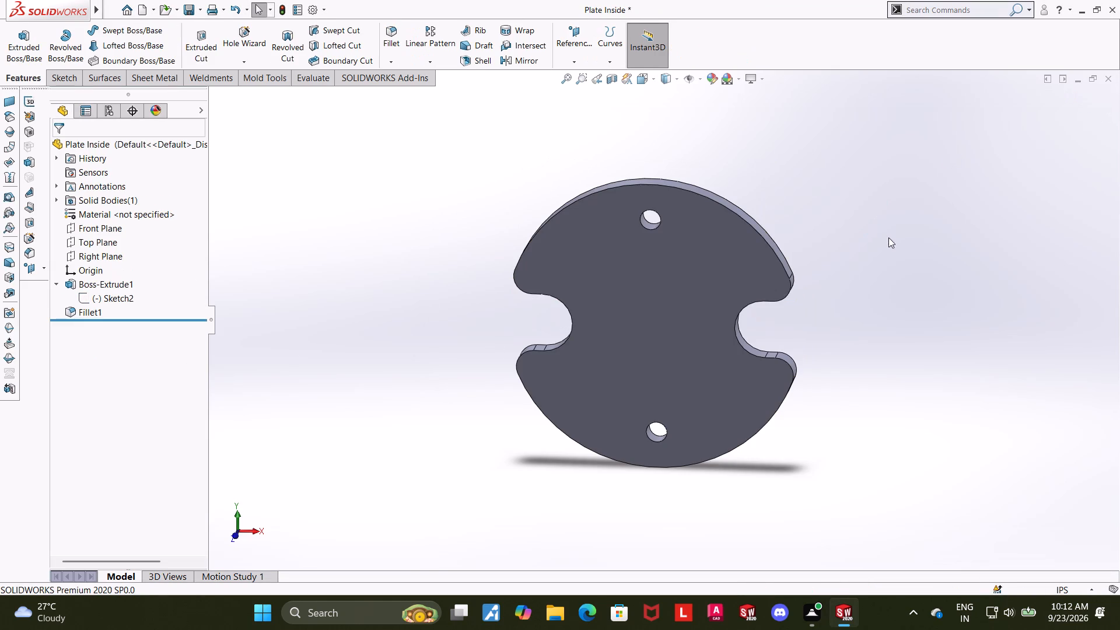
Start a sketch on the plate's front face, viewed straight on, and draw a circle centred on the origin.
left_click(671, 305)
left_click(726, 274)
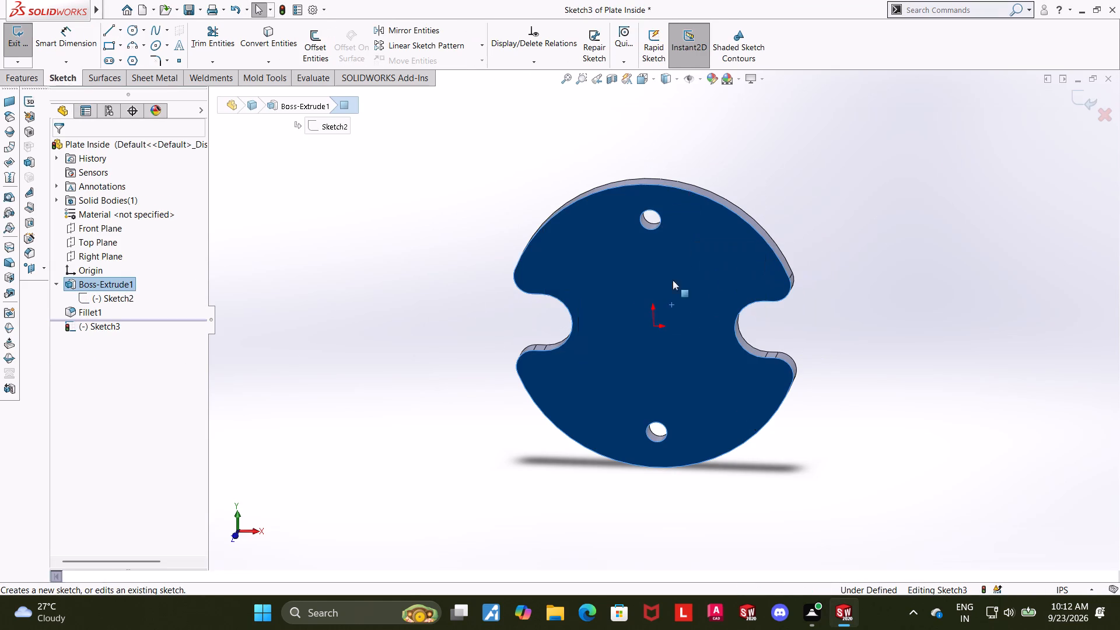
left_click(78, 332)
left_click(122, 313)
left_click(110, 330)
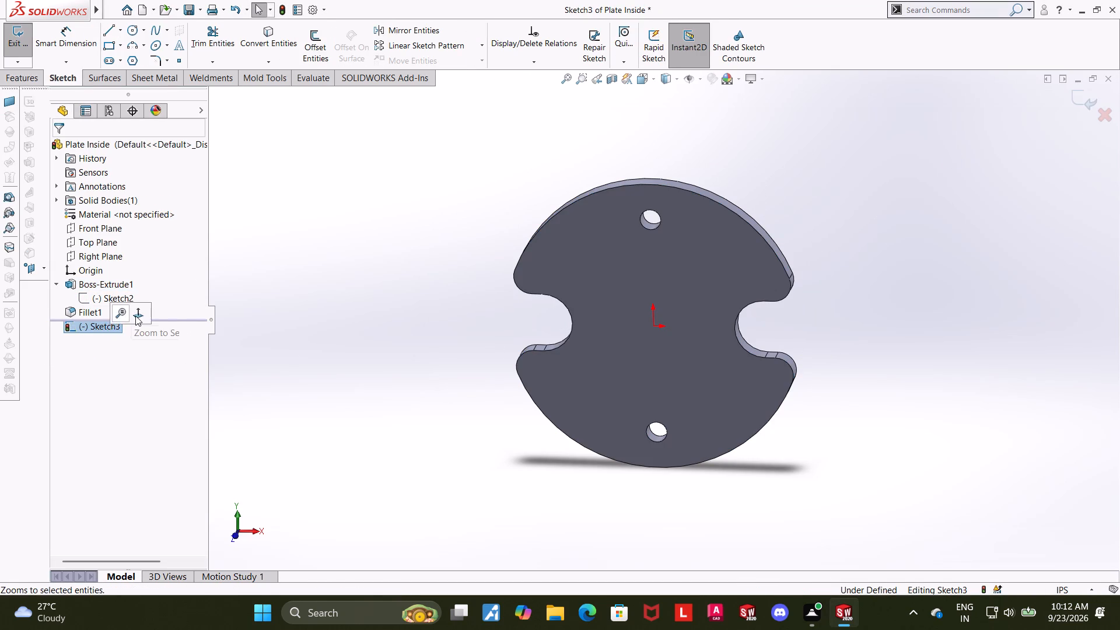
left_click(135, 316)
left_click(215, 345)
left_click(115, 324)
left_click(143, 307)
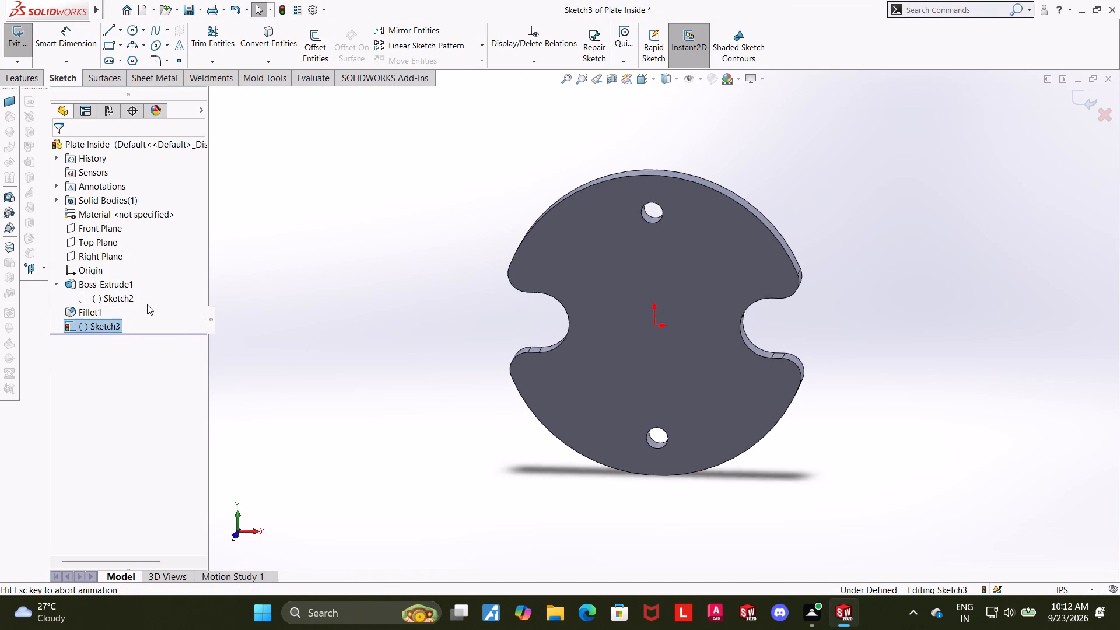
left_click(136, 30)
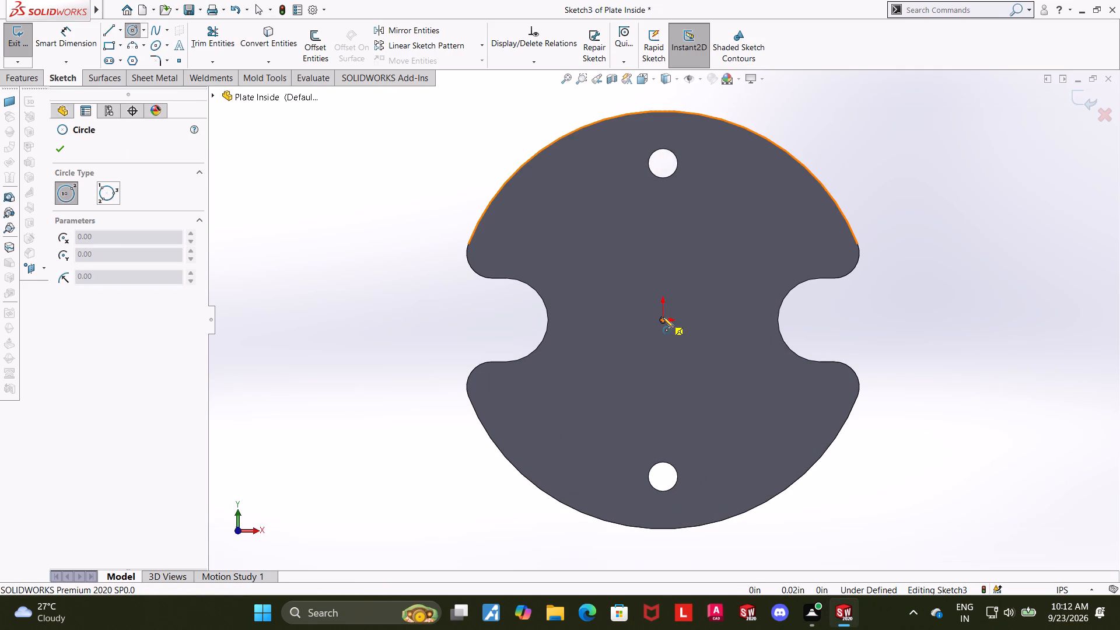
left_click(663, 317)
left_click(724, 252)
key("Escape")
Set the centre circle's diameter to 0.5 in.
left_click(41, 40)
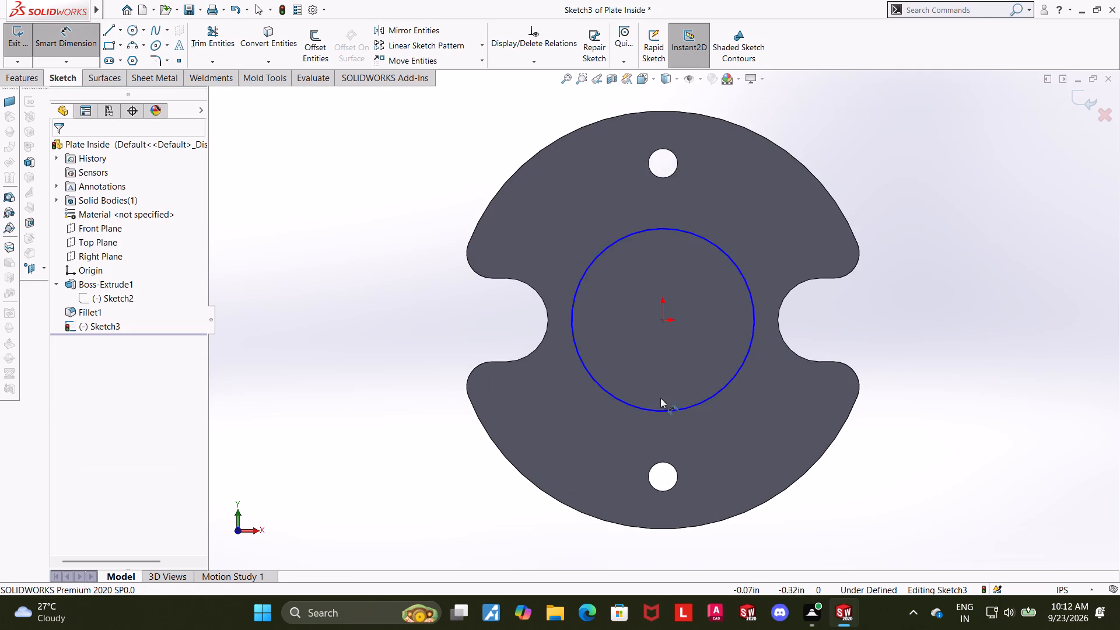
left_click(688, 408)
left_click(707, 431)
type("0.5")
key("Return")
key("Escape")
key("Escape")
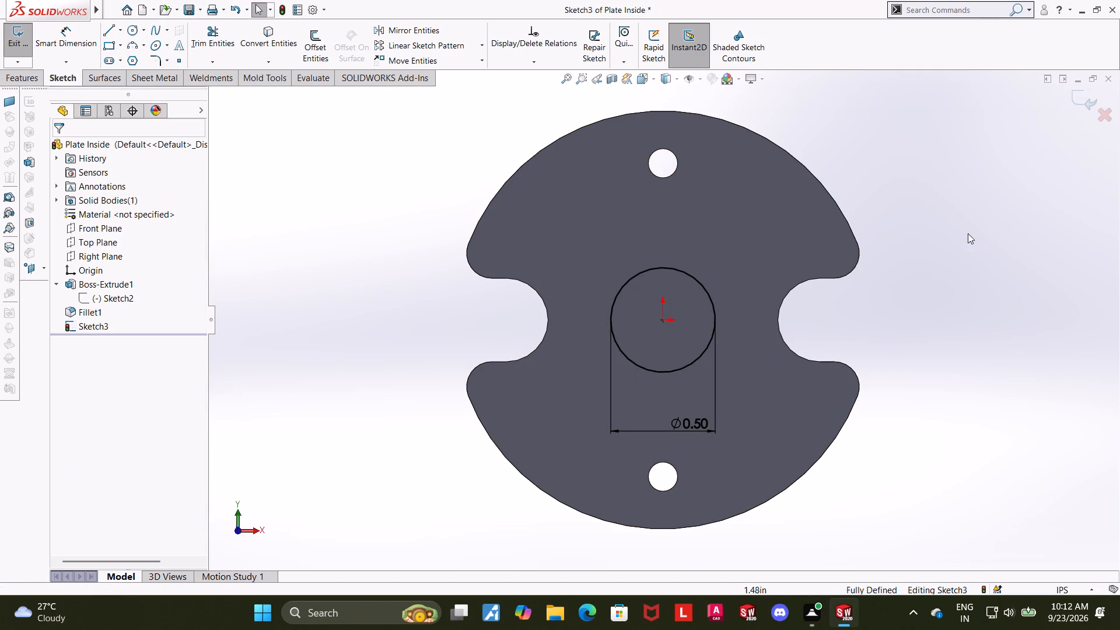
Exit the sketch and extrude the 0.5 in circle 1 in outward from the plate's front face as a merged boss.
left_click(1081, 97)
middle_click_drag(925, 223, 886, 293)
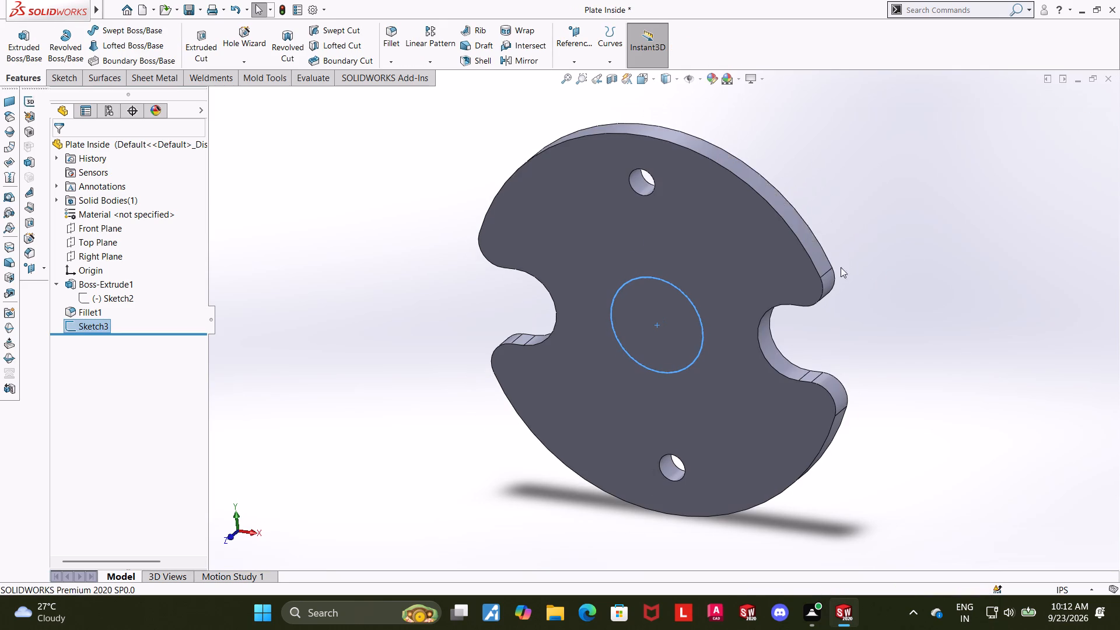
left_click(32, 34)
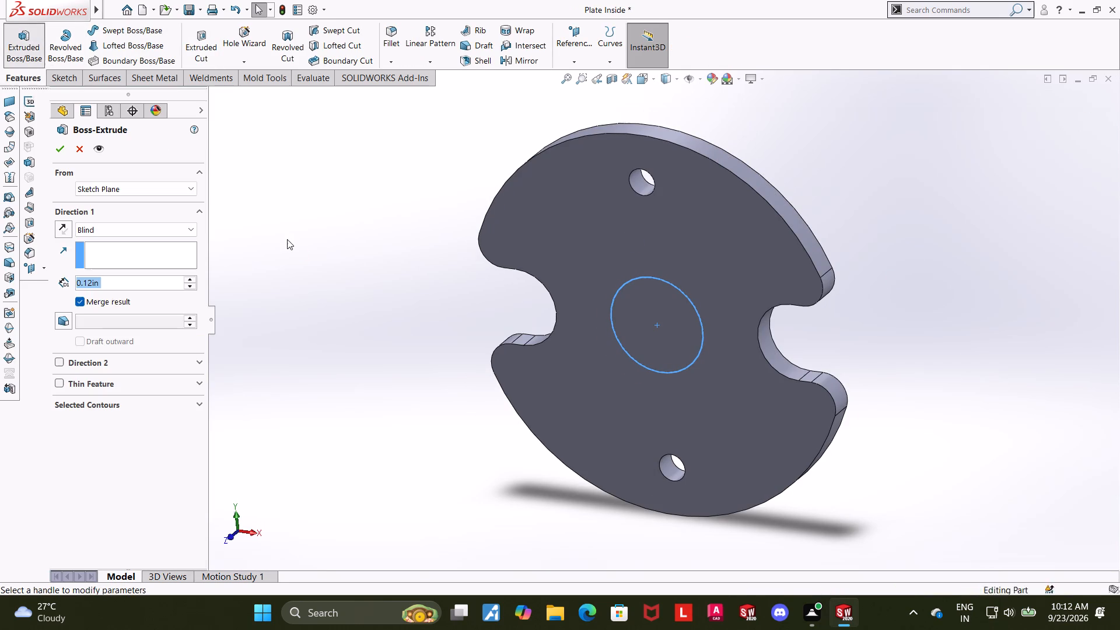
key("1")
key("Return")
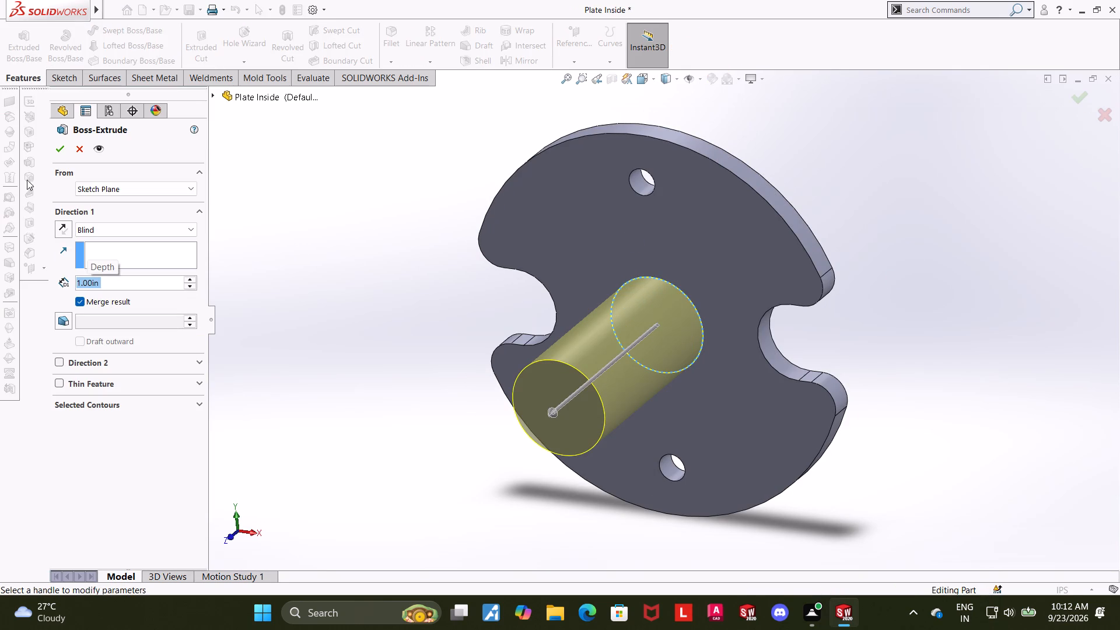
left_click(52, 151)
left_click(824, 275)
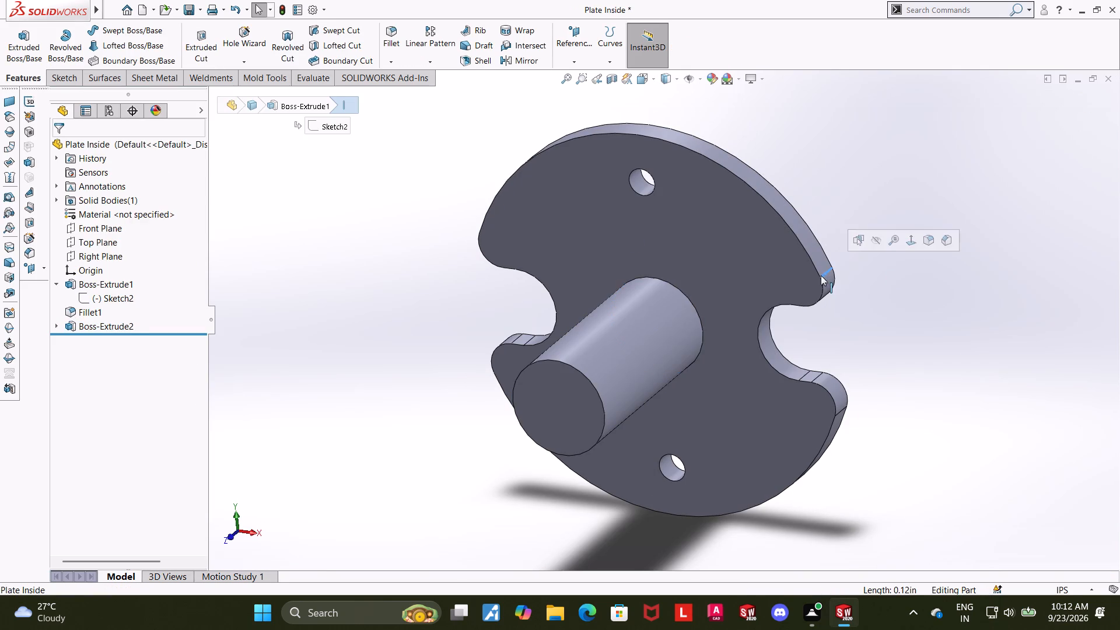
On the boss's end face, viewed straight on, sketch a point at the origin and exit the sketch.
left_click(554, 401)
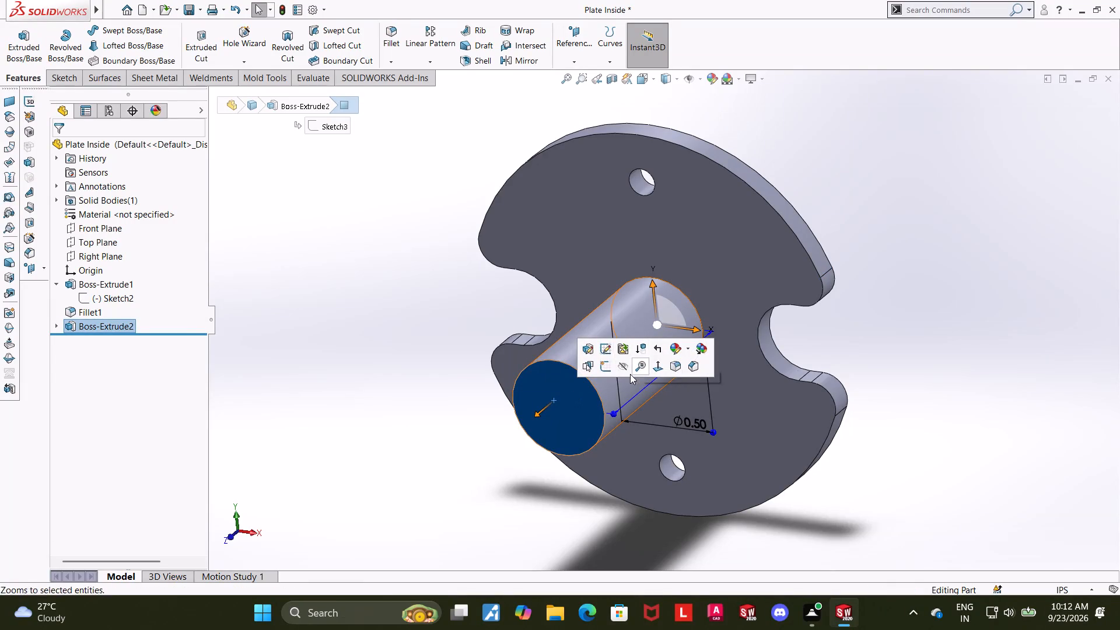
left_click(660, 367)
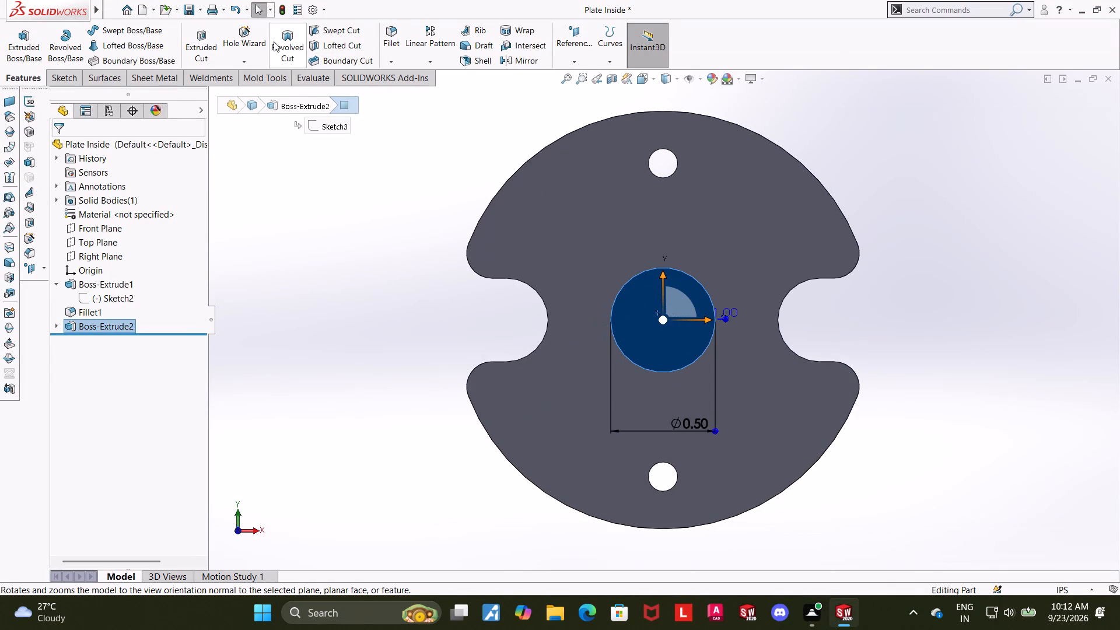
left_click(78, 79)
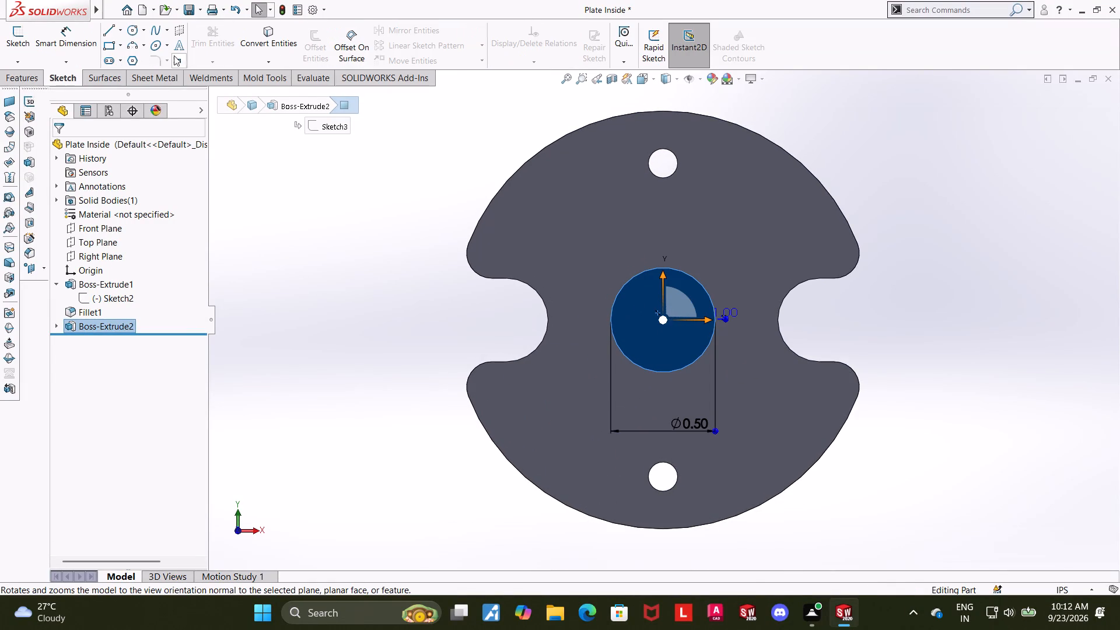
left_click(177, 59)
left_click(664, 322)
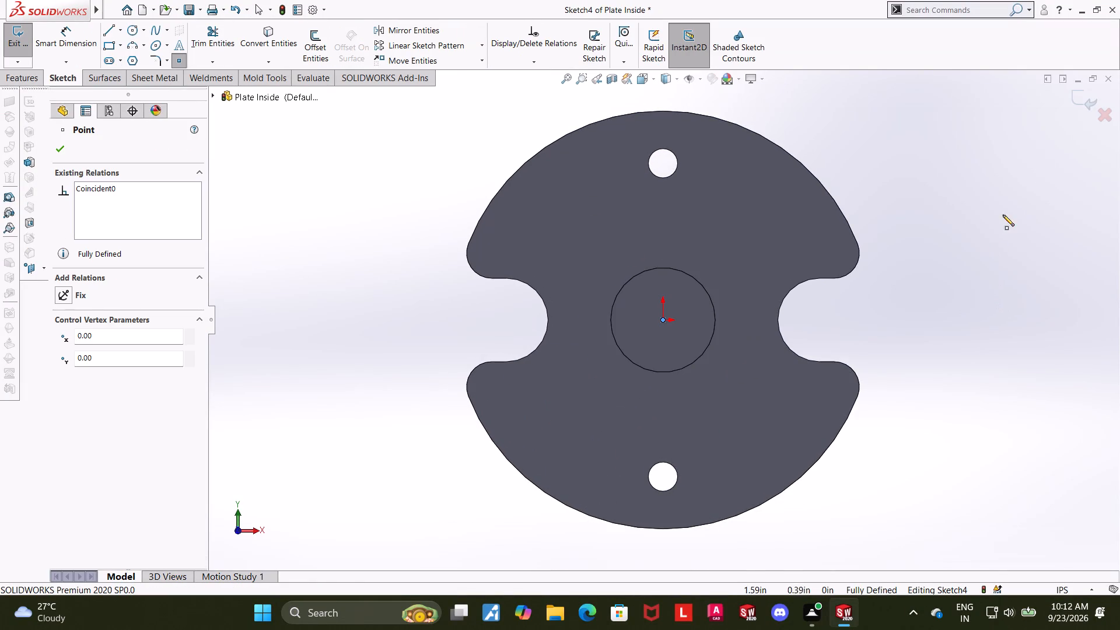
left_click(1081, 102)
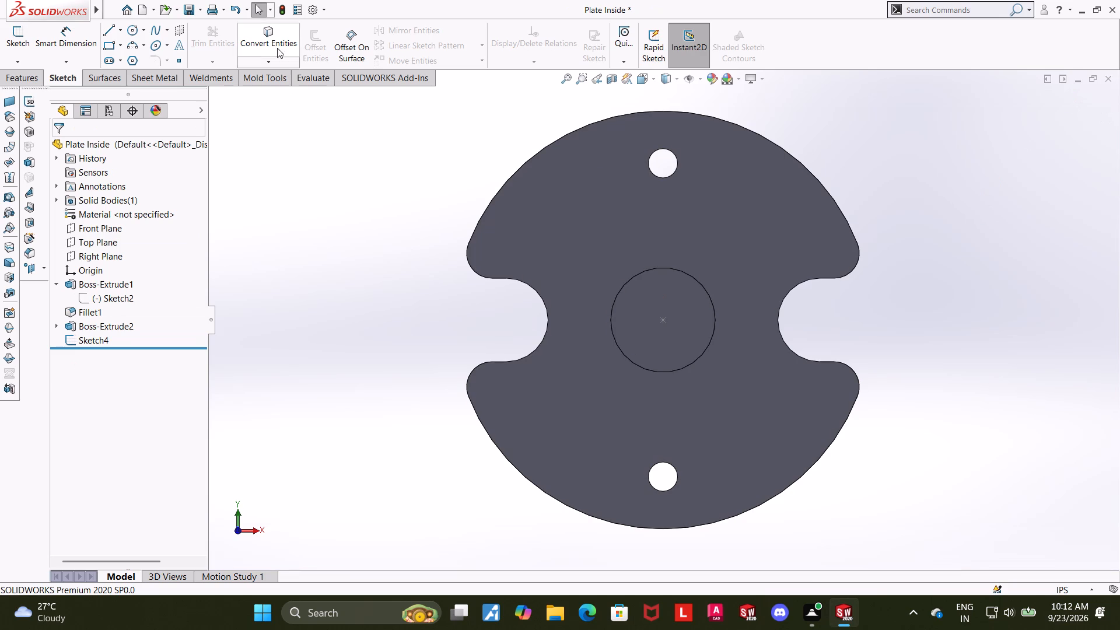
Start a Hole Wizard hole in ANSI Inch, All Drill sizes, size #10, with a blind depth of 0.75 in.
left_click(5, 76)
left_click(247, 41)
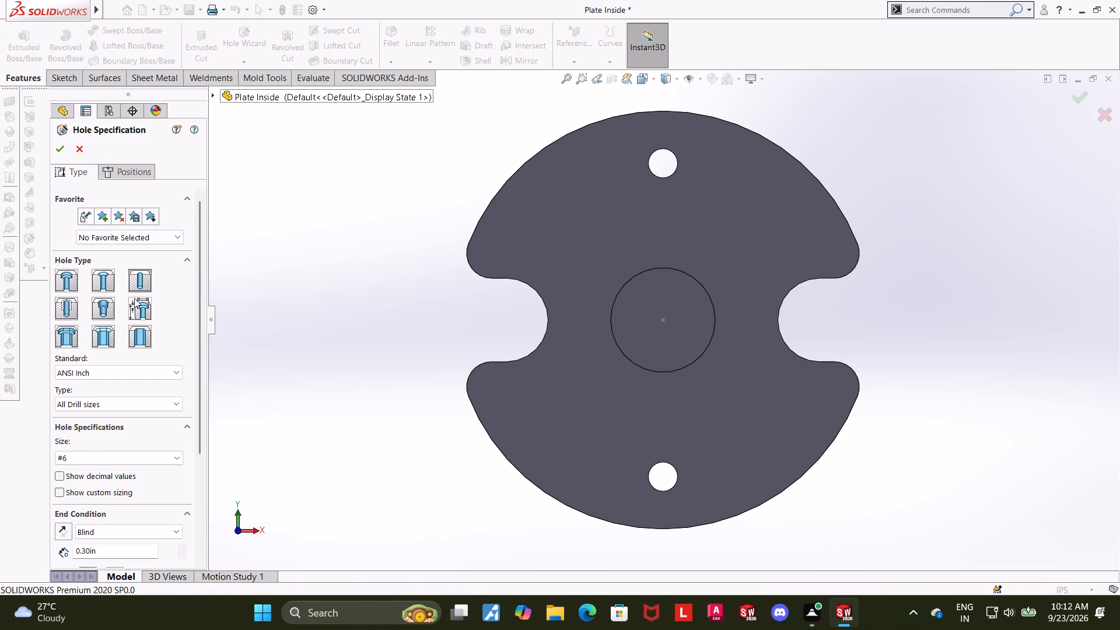
left_click(80, 465)
scroll(76, 534, "down", 1)
scroll(86, 569, "up", 4)
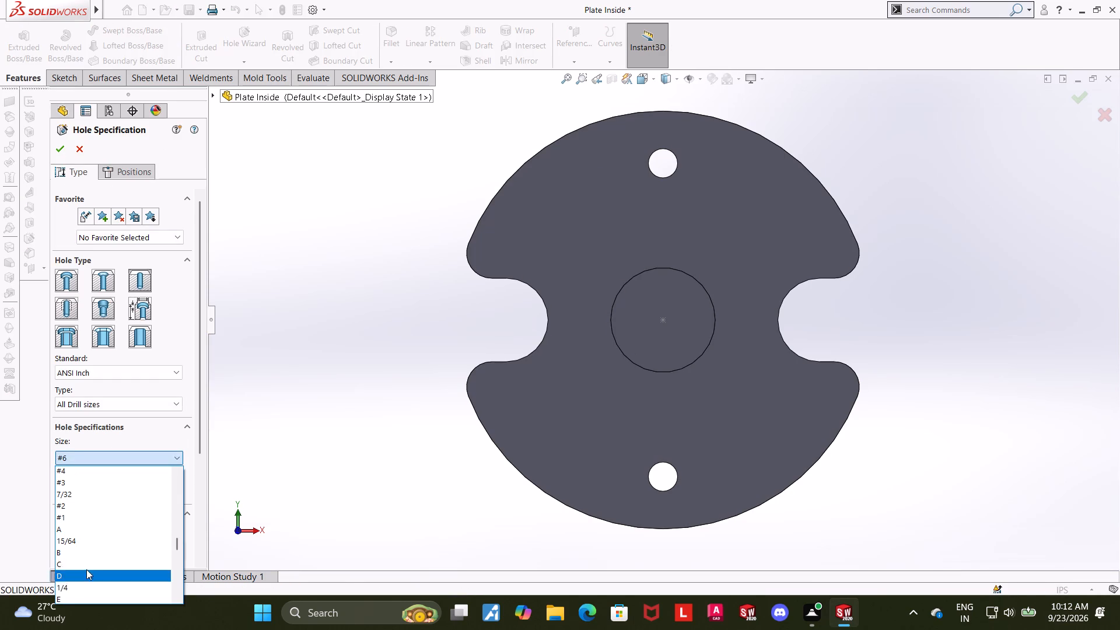
scroll(86, 569, "up", 2)
scroll(93, 516, "up", 2)
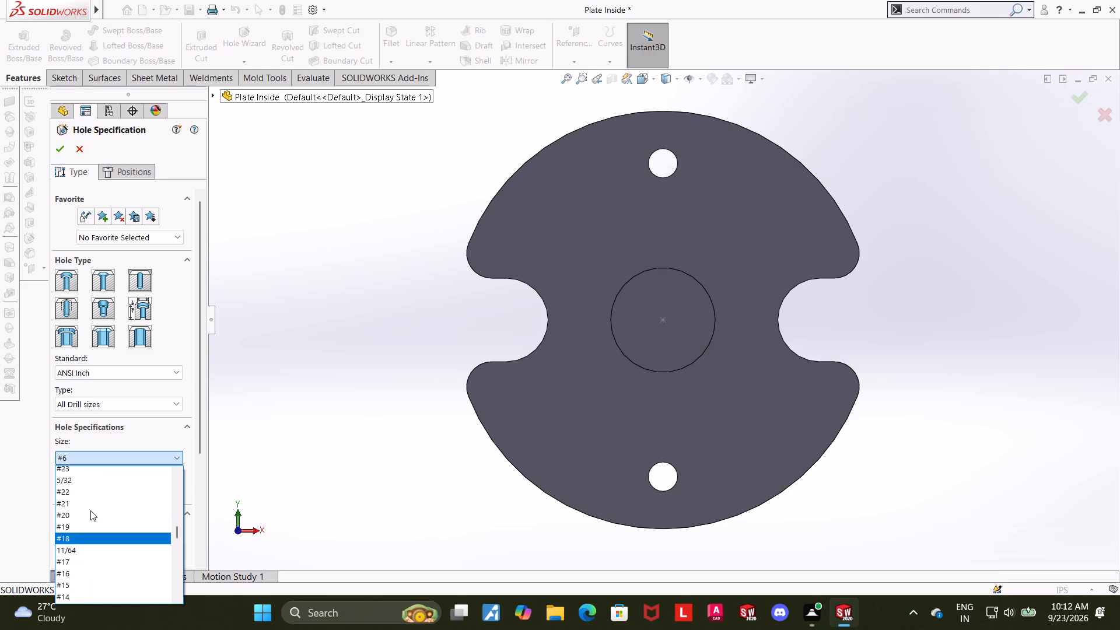
scroll(90, 510, "up", 4)
scroll(90, 510, "down", 7)
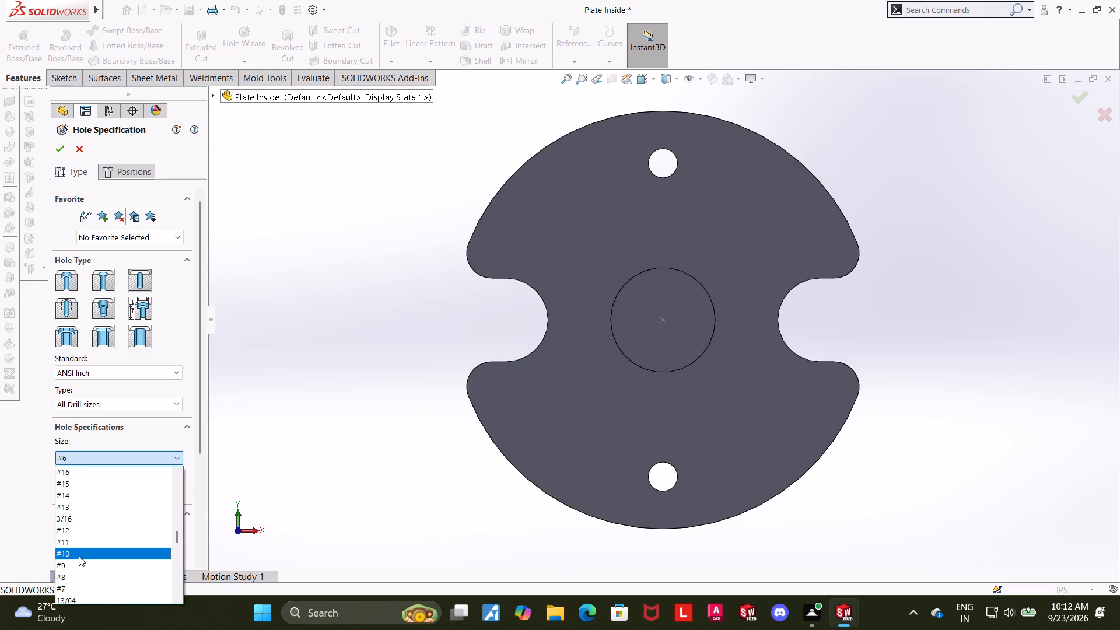
left_click(79, 556)
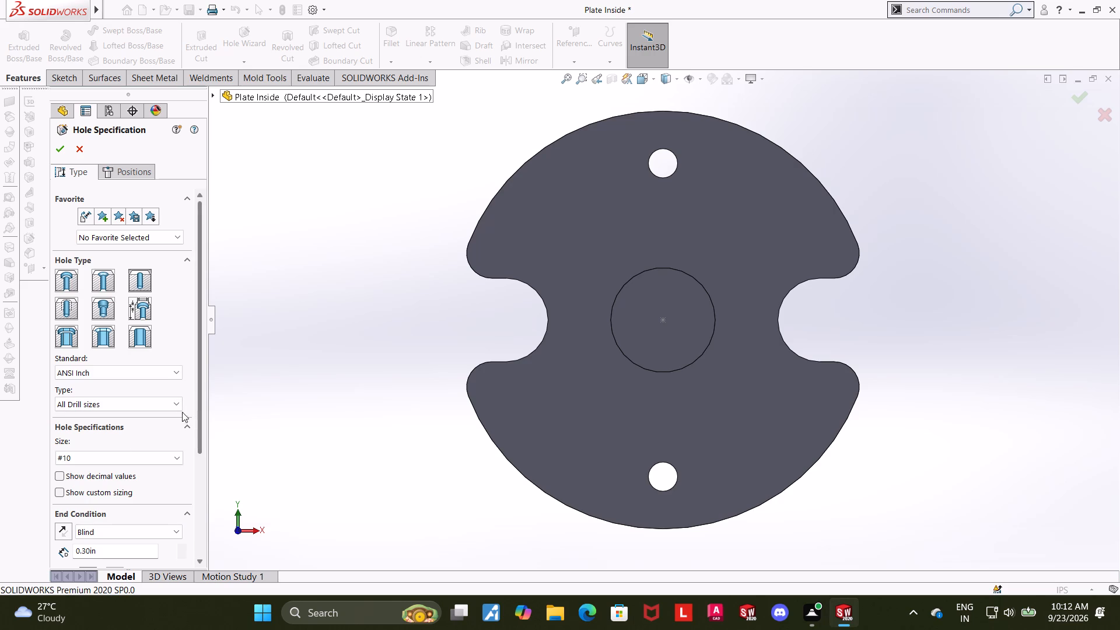
left_click_drag(115, 550, 43, 550)
type("0.7")
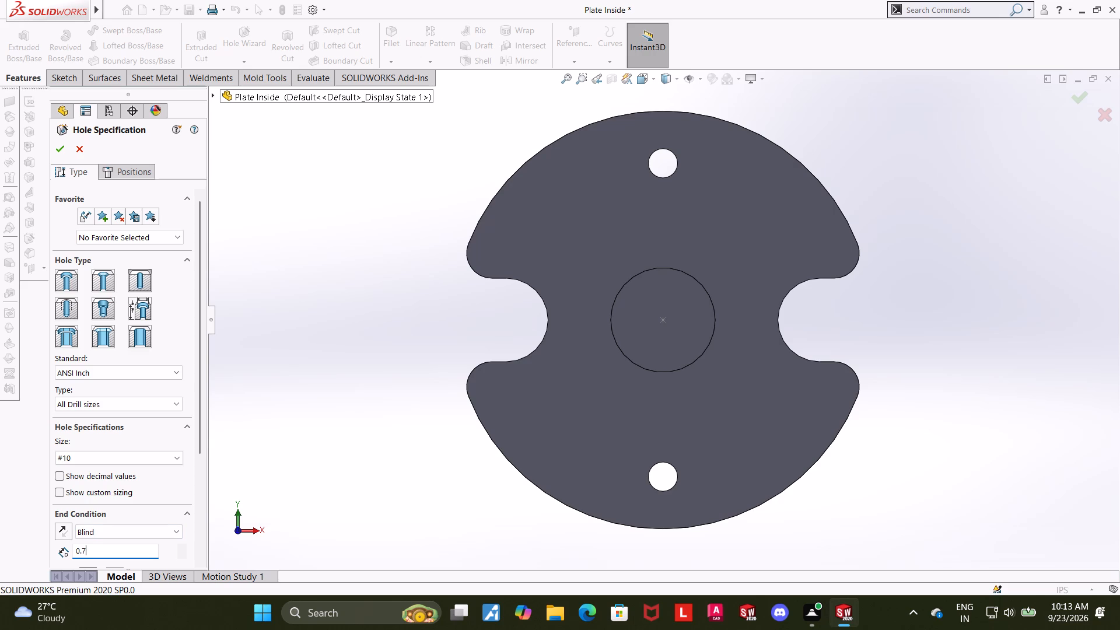
key("5")
key("Return")
Position the hole with a 3D sketch at the sketched point in the centre of the boss's end face and finish it.
left_click(128, 176)
left_click(126, 297)
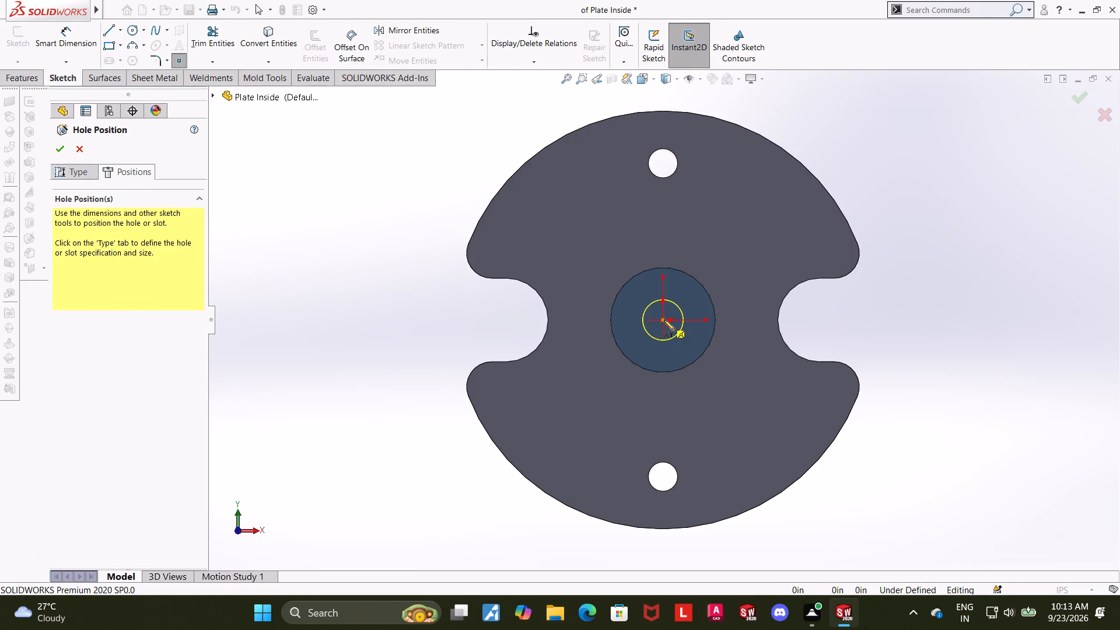
left_click(664, 320)
scroll(902, 321, "up", 1)
middle_click_drag(867, 356, 840, 384)
scroll(840, 384, "down", 1)
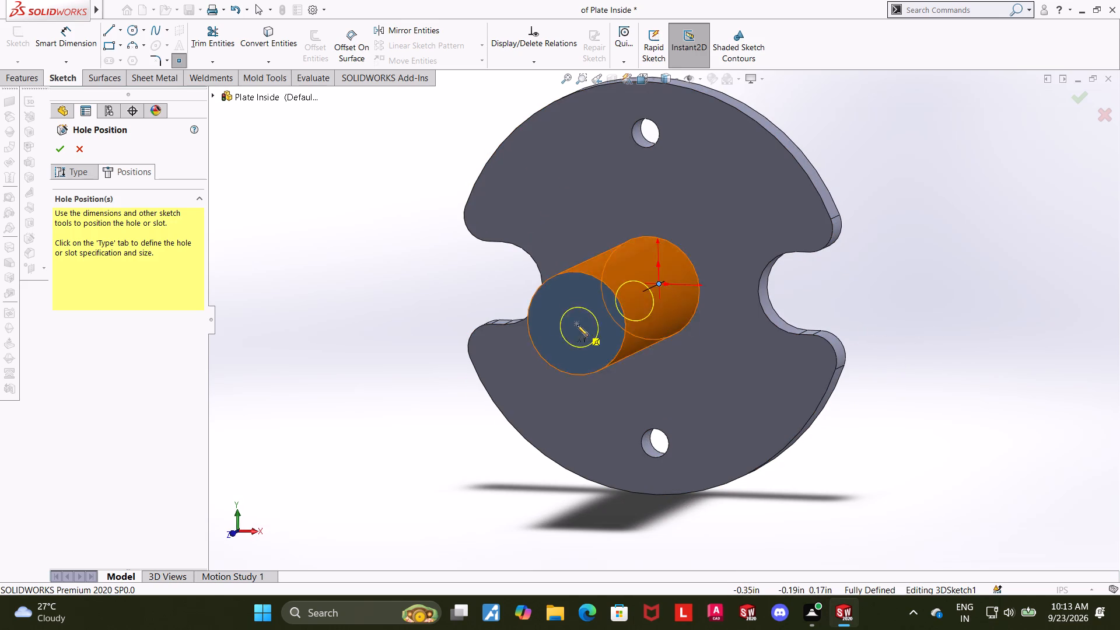
left_click(575, 321)
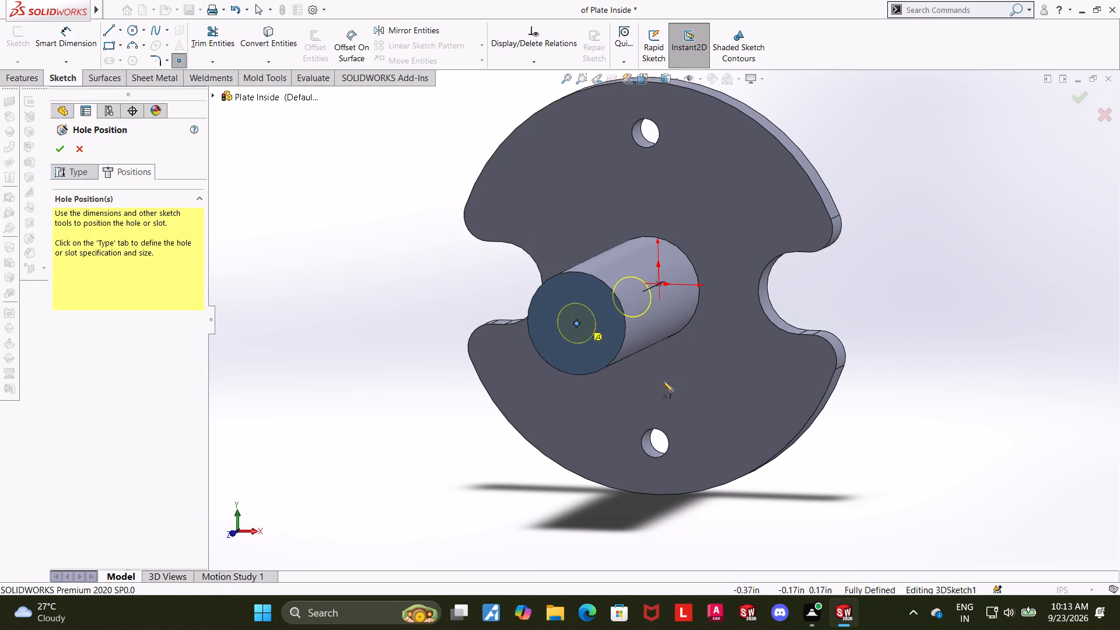
left_click(58, 149)
left_click(346, 363)
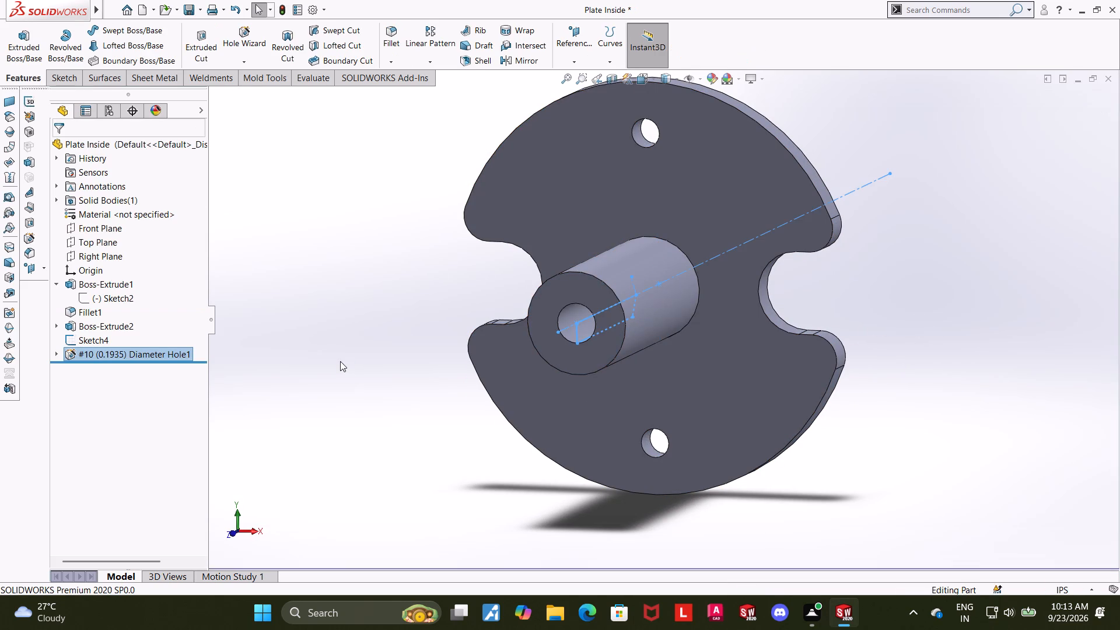
Edit the boss hole into a #10-24 bottoming tapped hole with a blind depth of 0.75 in.
middle_click_drag(348, 362, 365, 343)
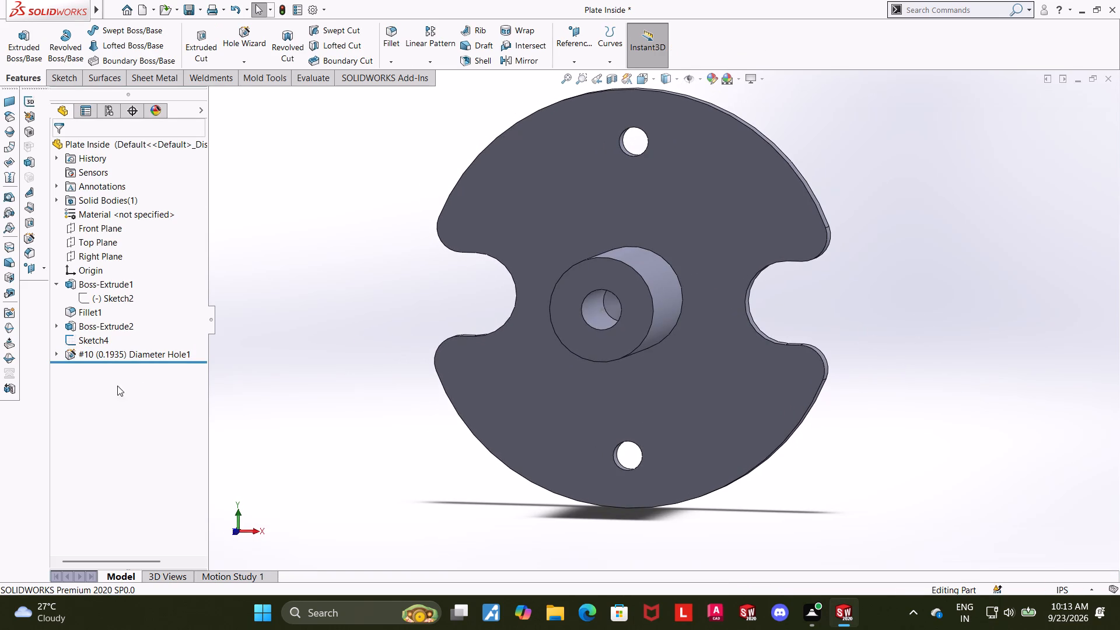
left_click(120, 355)
left_click(131, 319)
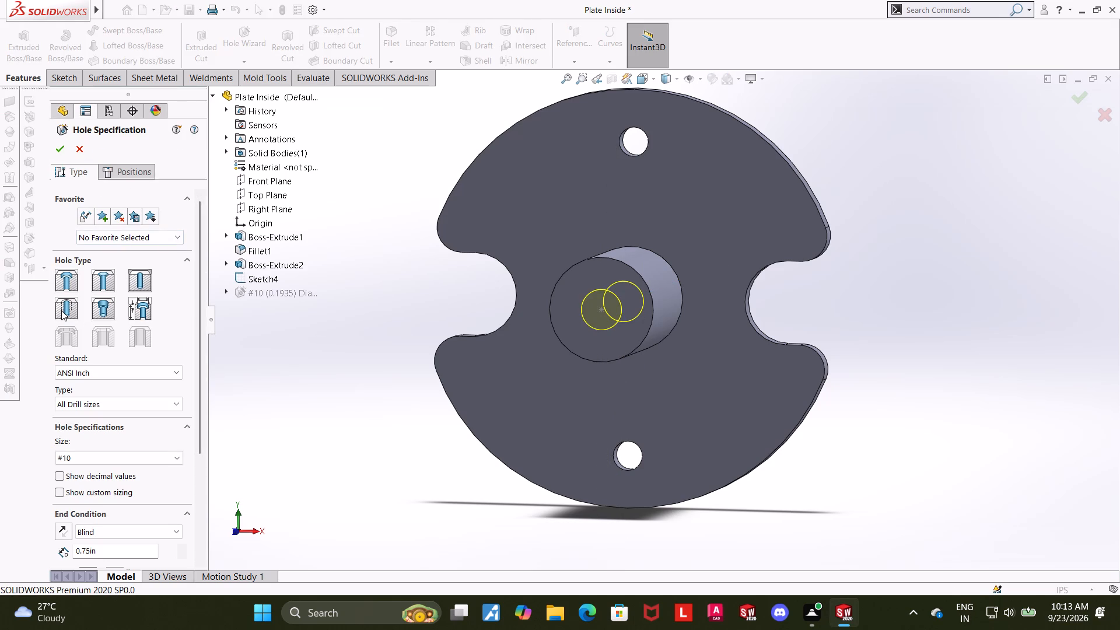
left_click(61, 309)
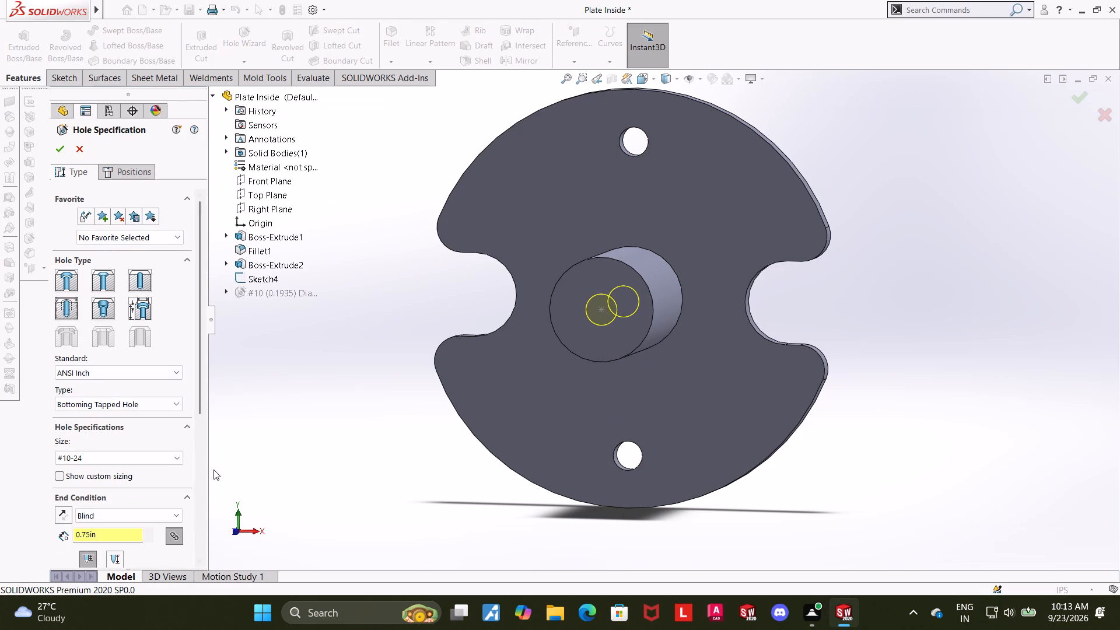
left_click_drag(200, 400, 197, 432)
left_click(152, 403)
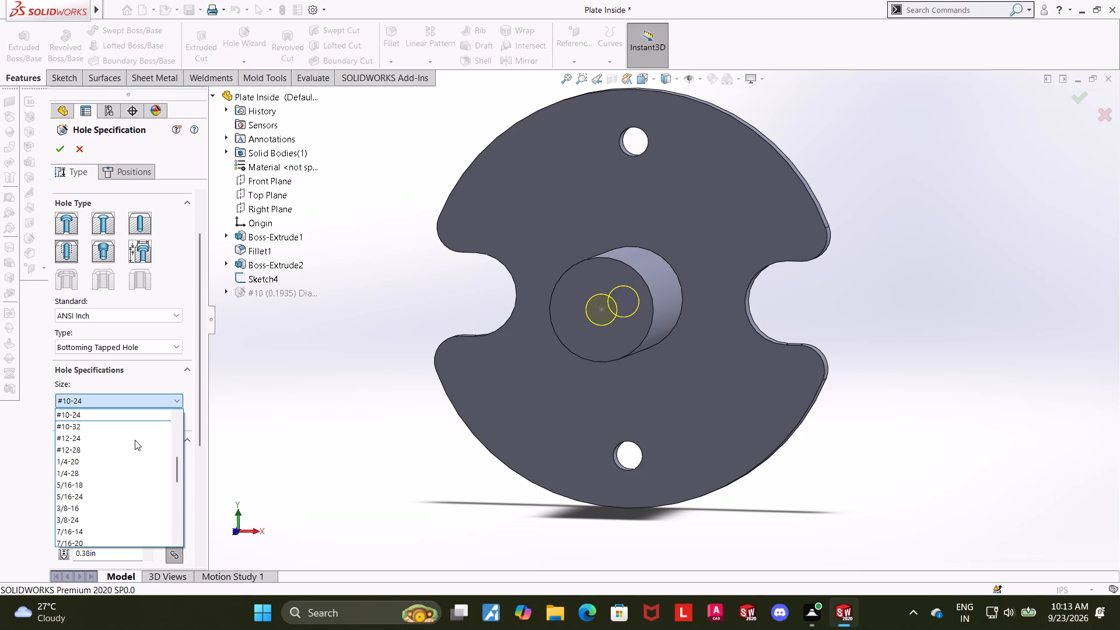
scroll(134, 440, "up", 1)
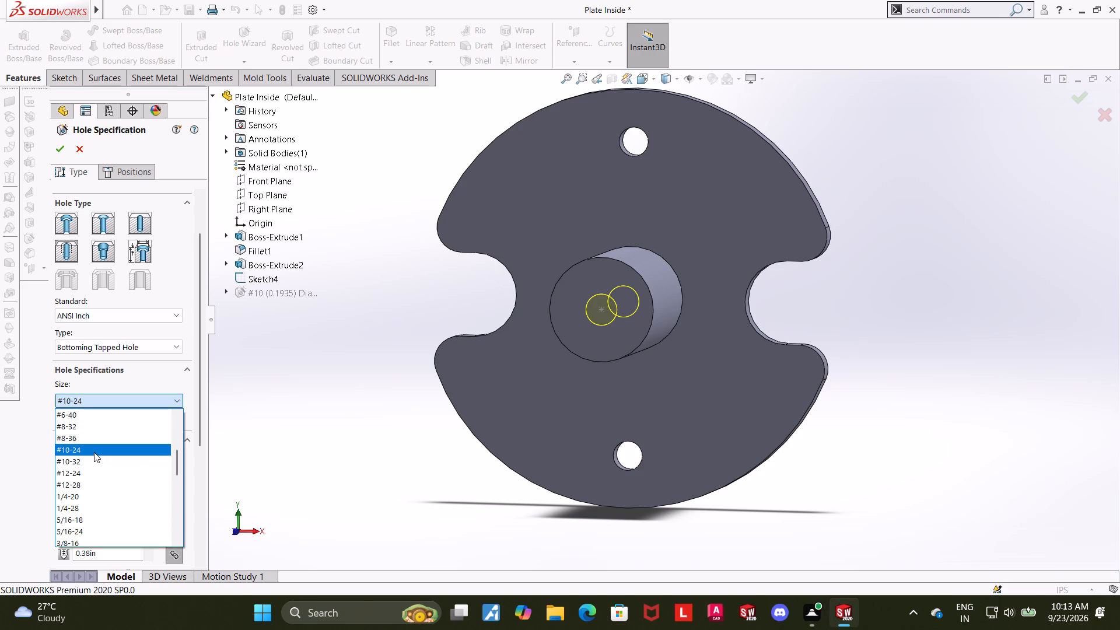
scroll(94, 452, "down", 2)
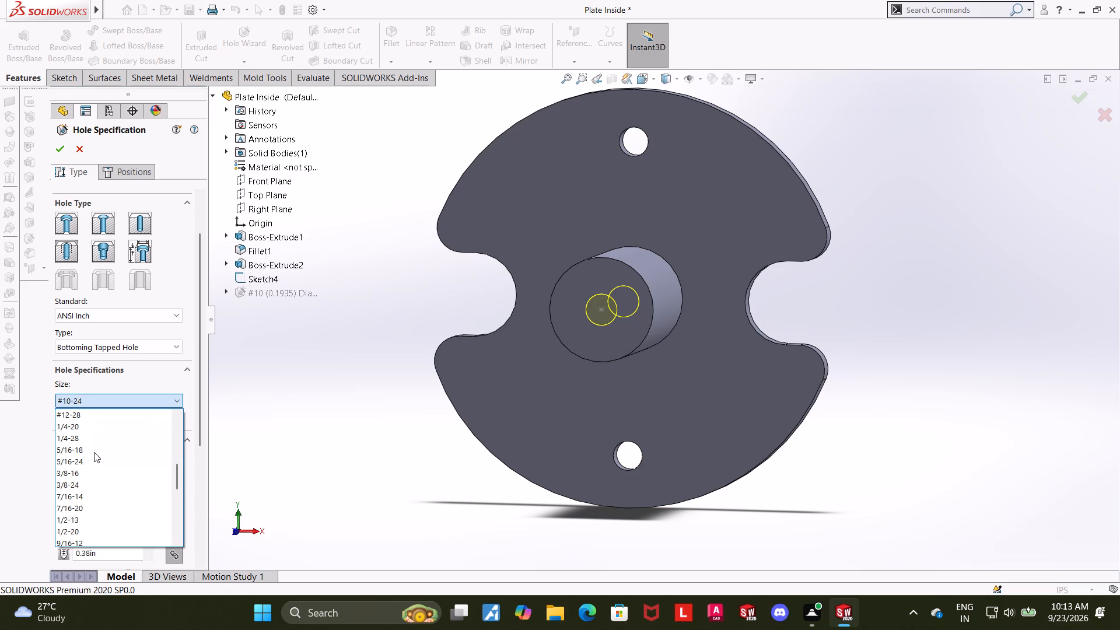
scroll(94, 452, "up", 5)
scroll(99, 485, "down", 2)
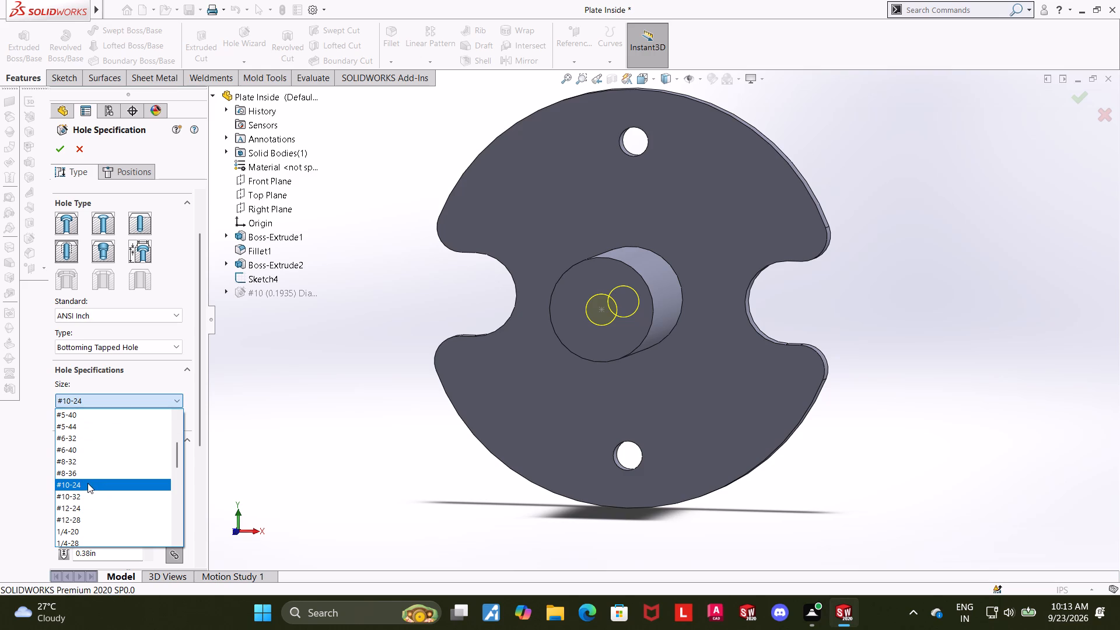
double_click(87, 483)
scroll(276, 447, "down", 1)
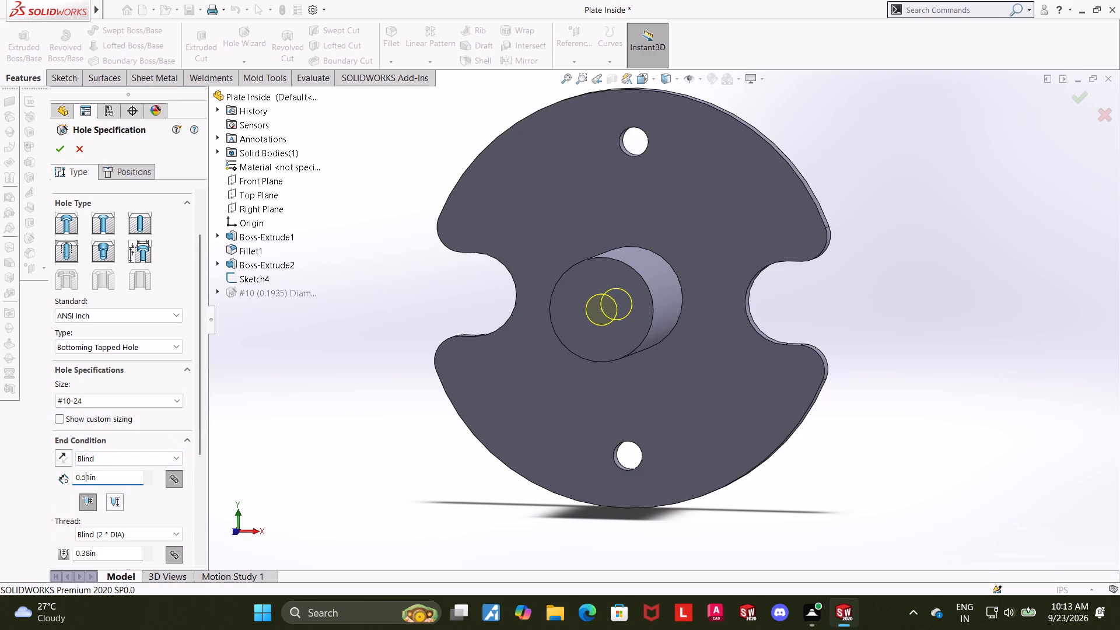
left_click_drag(116, 477, 62, 479)
type("0.75")
key("Return")
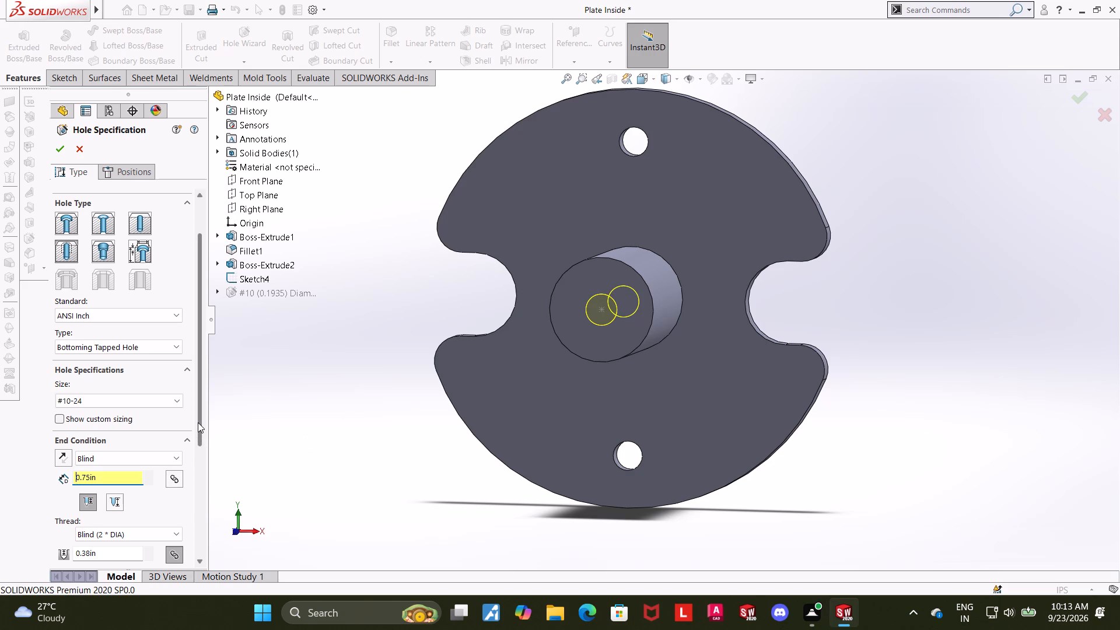
Set the #10-24 tapped hole's thread option to Remove thread and finish the hole edit.
left_click_drag(198, 422, 206, 479)
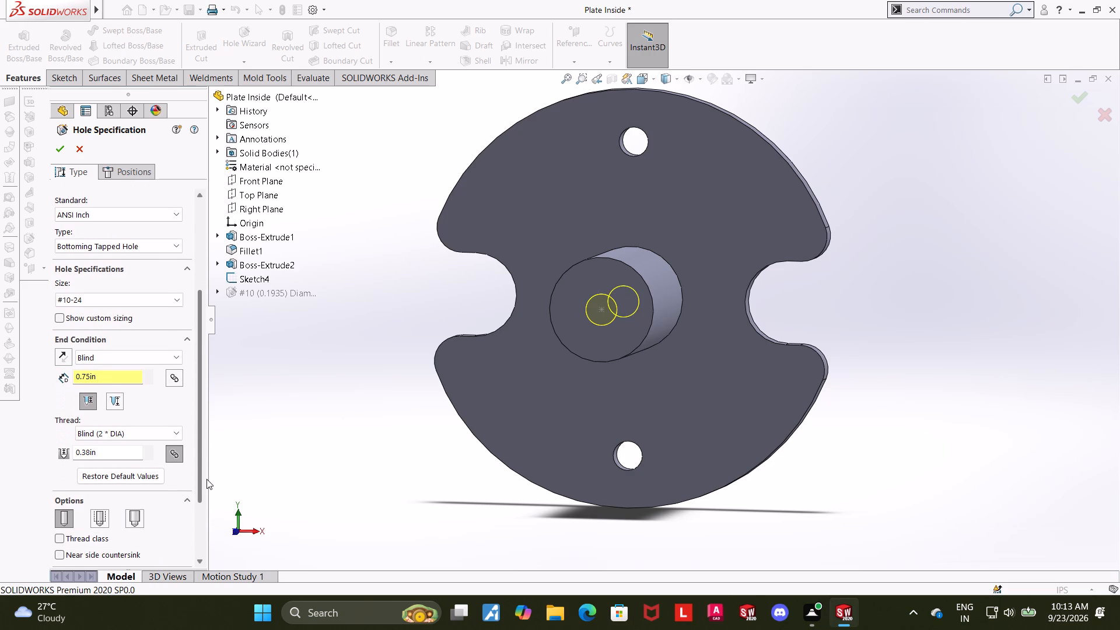
left_click_drag(206, 479, 213, 522)
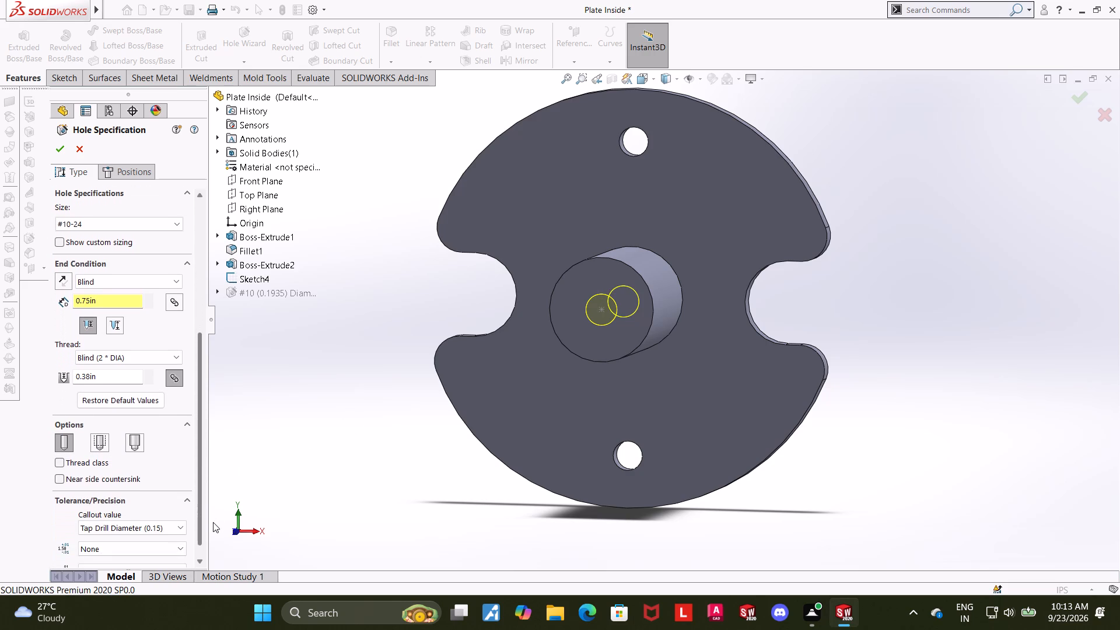
left_click_drag(213, 522, 212, 532)
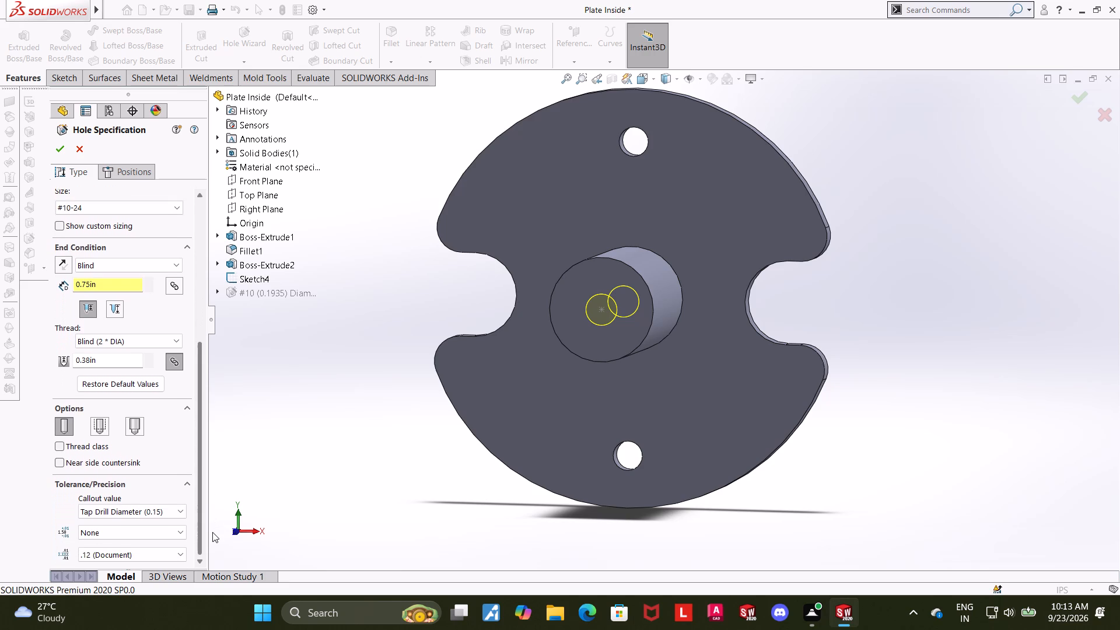
left_click_drag(212, 532, 213, 545)
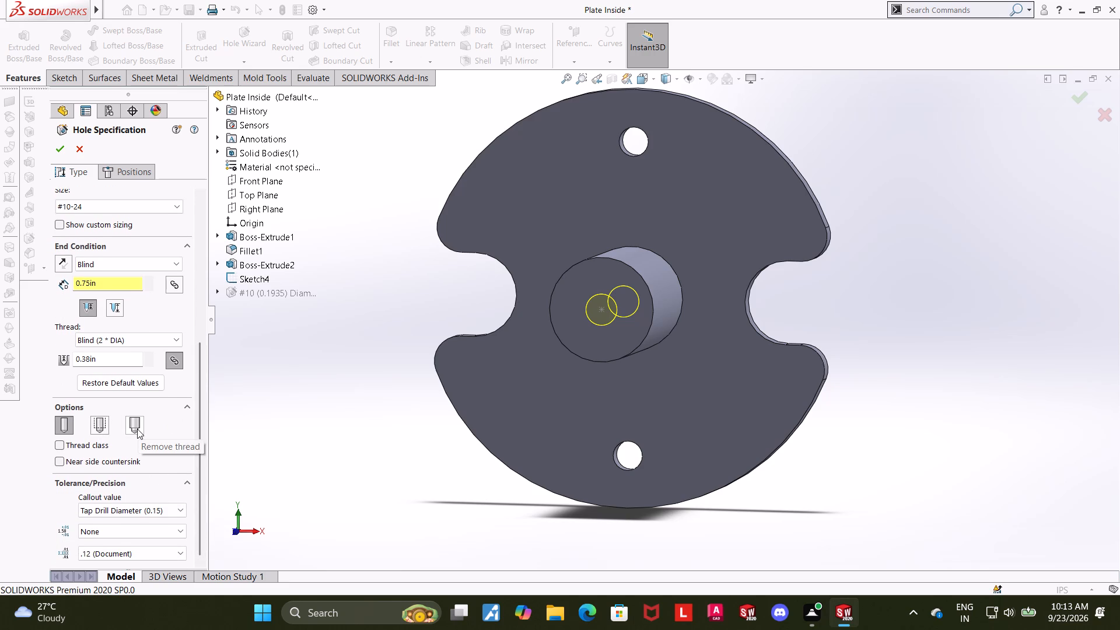
left_click(137, 429)
middle_click_drag(327, 416, 323, 509)
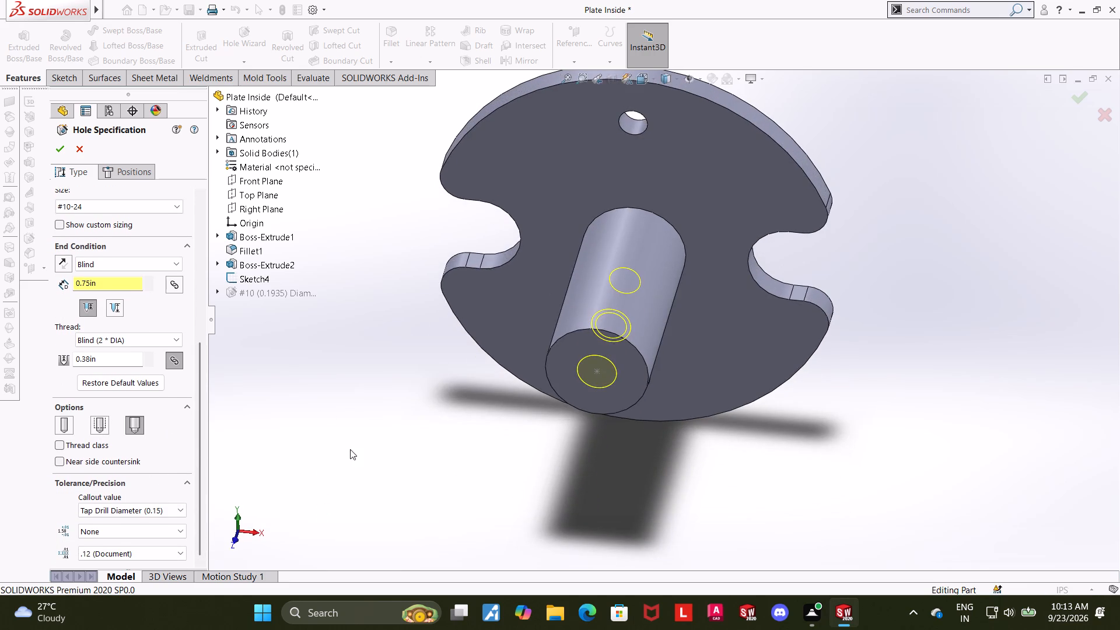
middle_click_drag(367, 398, 371, 458)
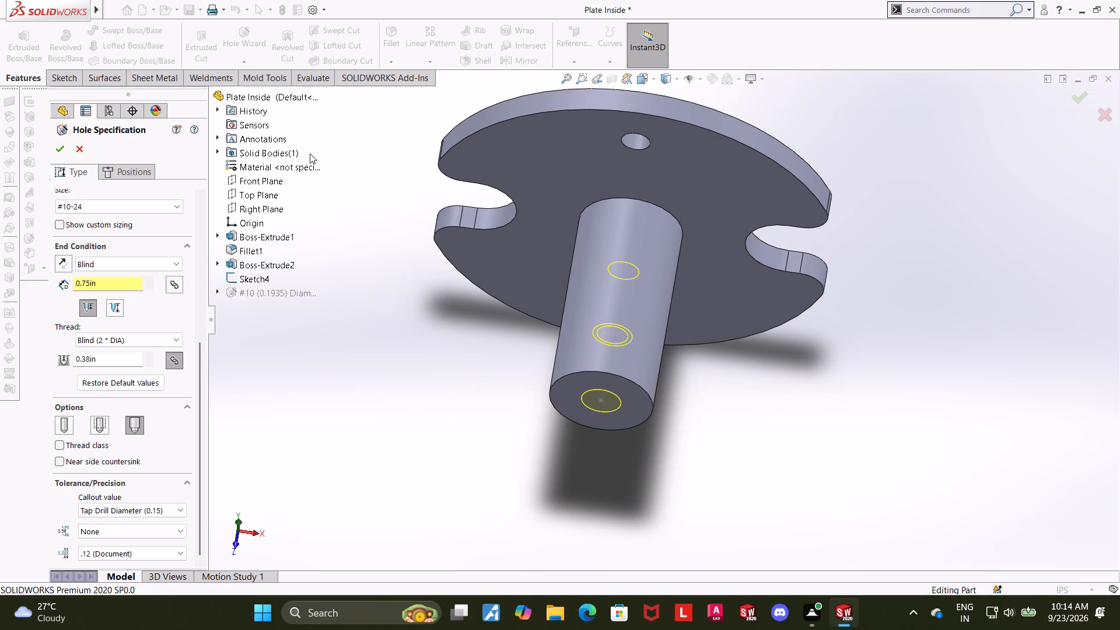
left_click(62, 148)
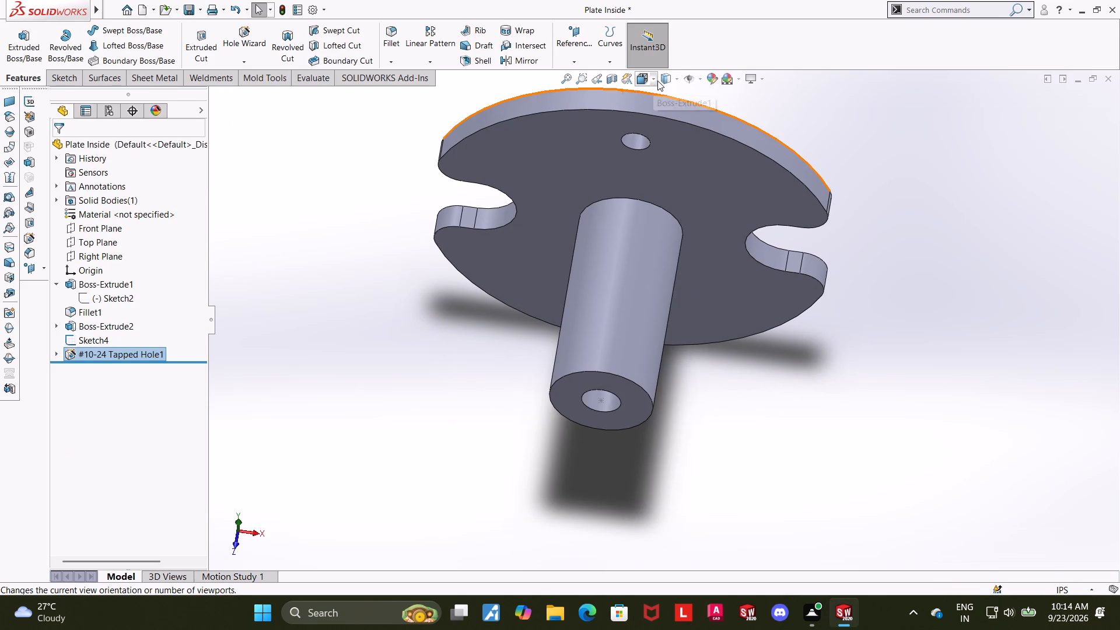
Show the part in wireframe and view the boss side-on to examine the tapped hole's profile.
left_click(657, 80)
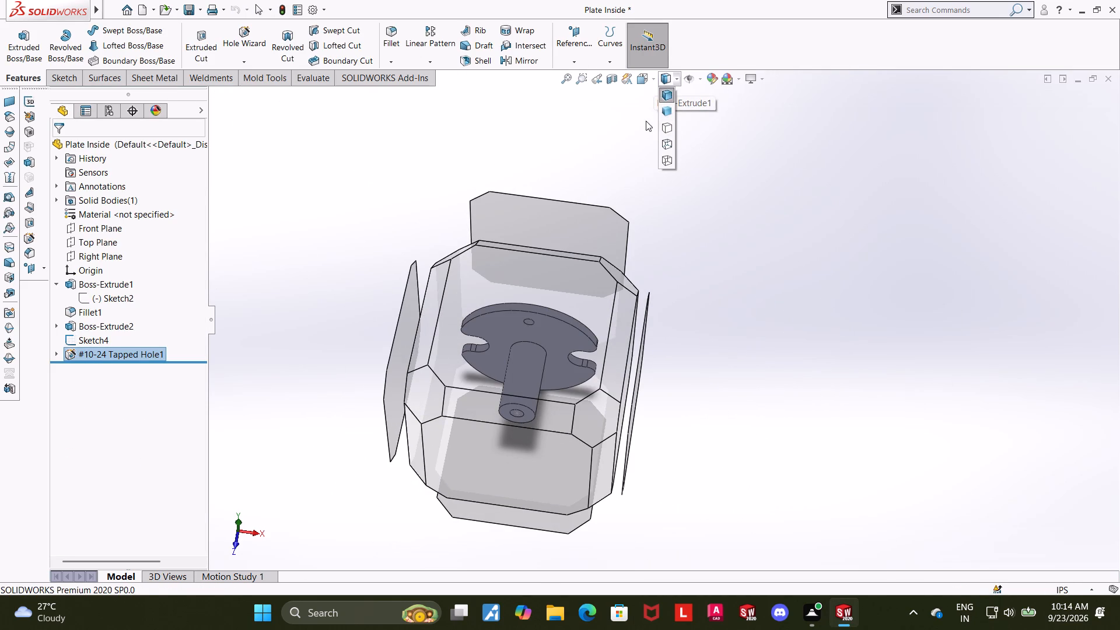
left_click(646, 121)
left_click(670, 79)
left_click(667, 160)
left_click(892, 198)
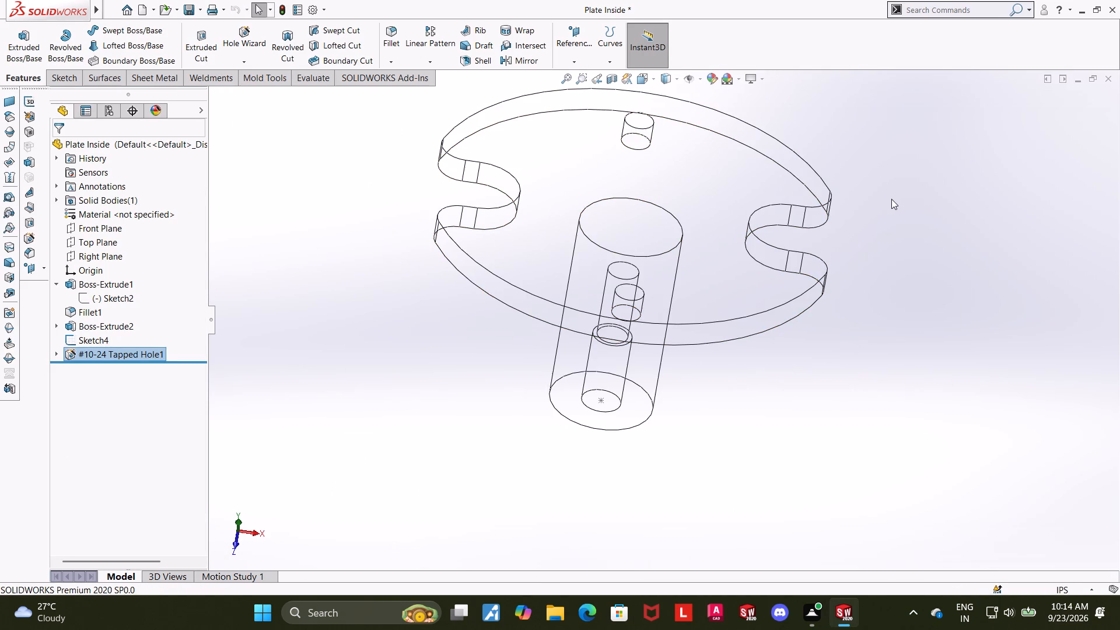
middle_click_drag(898, 217, 907, 311)
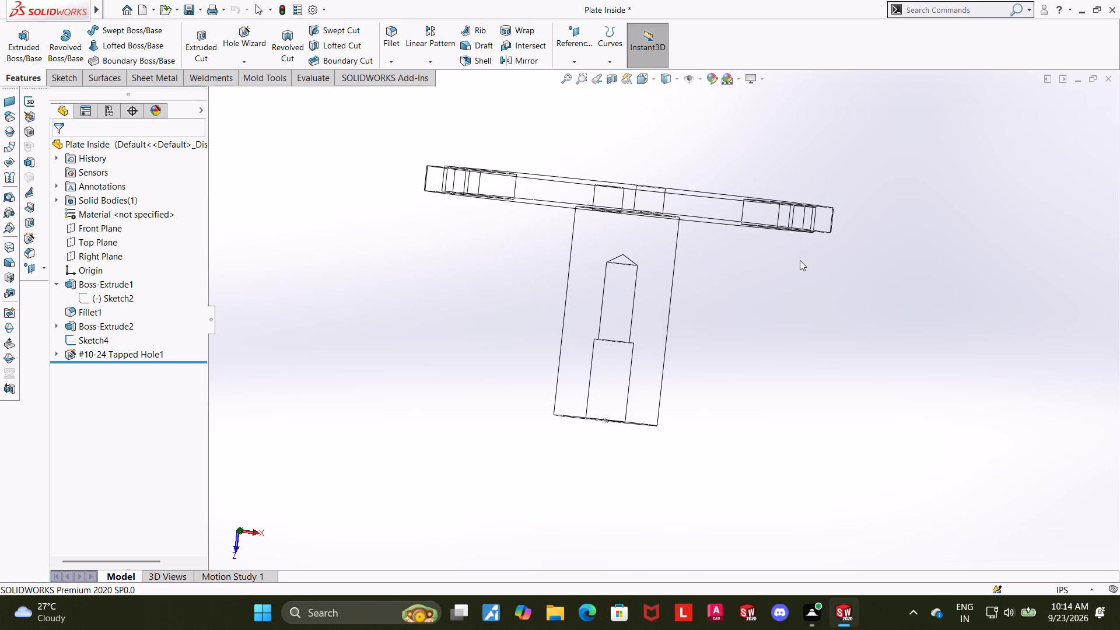
Edit the #10-24 tapped hole to the cosmetic thread option without thread callout, with a thread depth of 0.6 in.
left_click(139, 358)
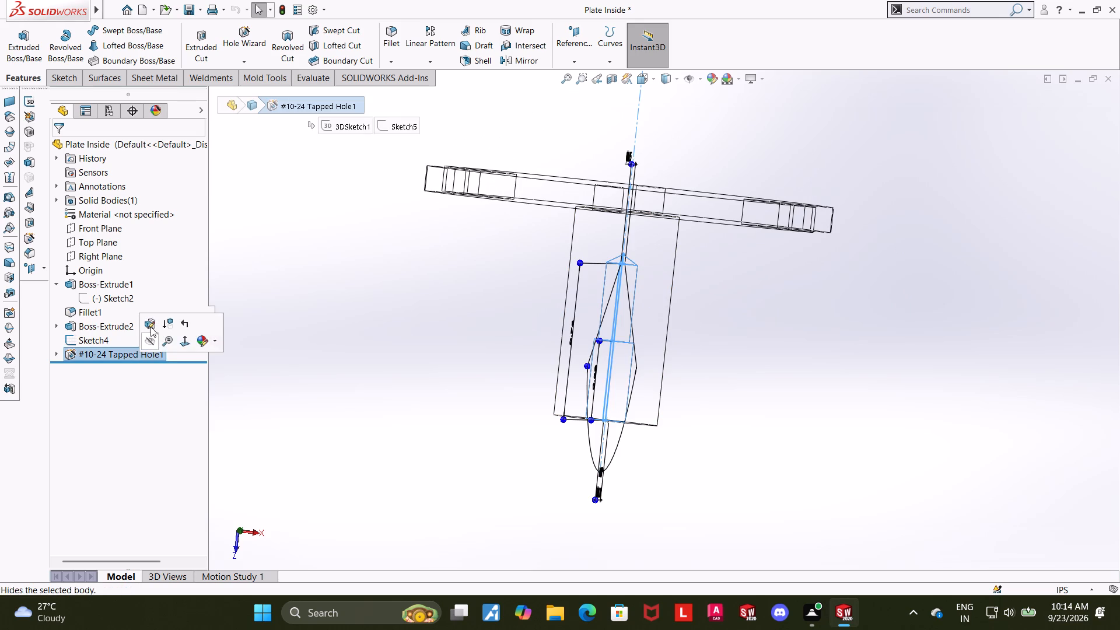
left_click(152, 324)
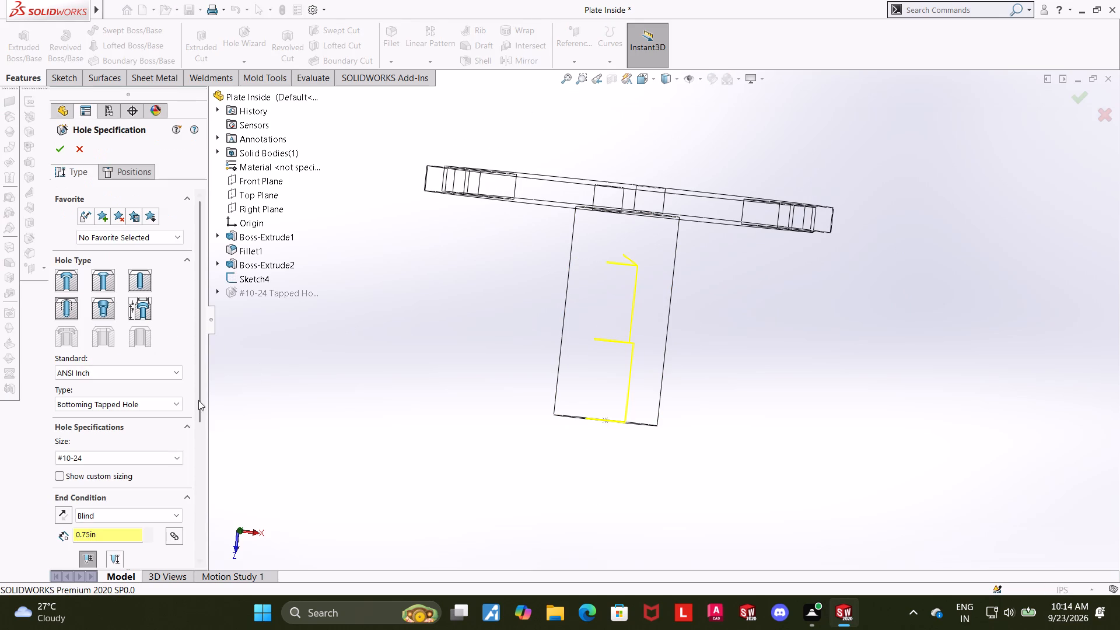
left_click_drag(202, 398, 199, 419)
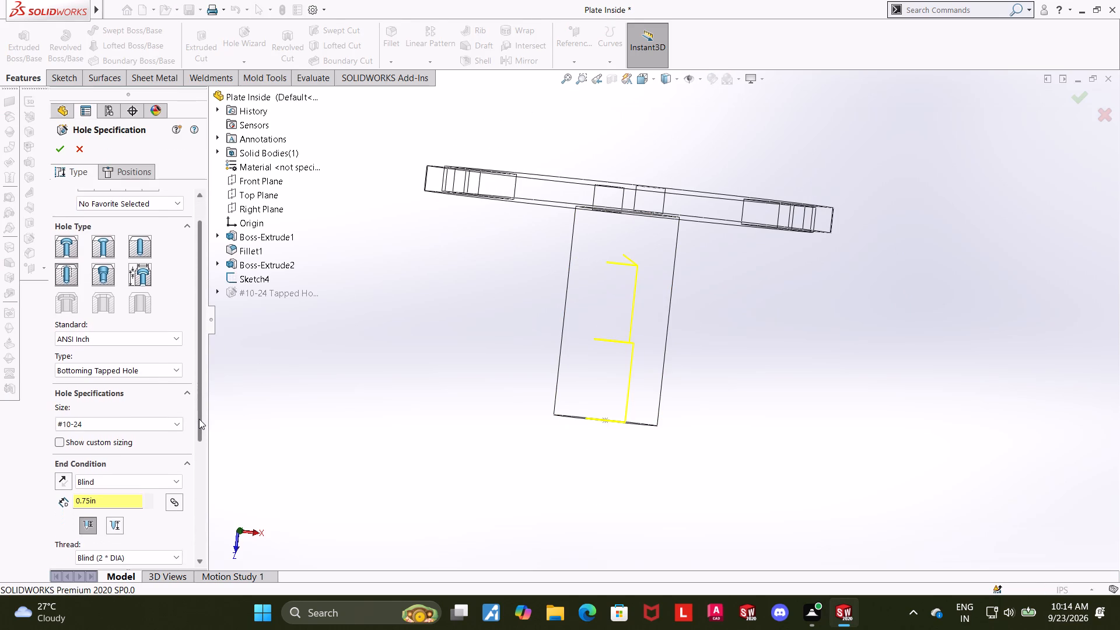
left_click_drag(199, 419, 204, 502)
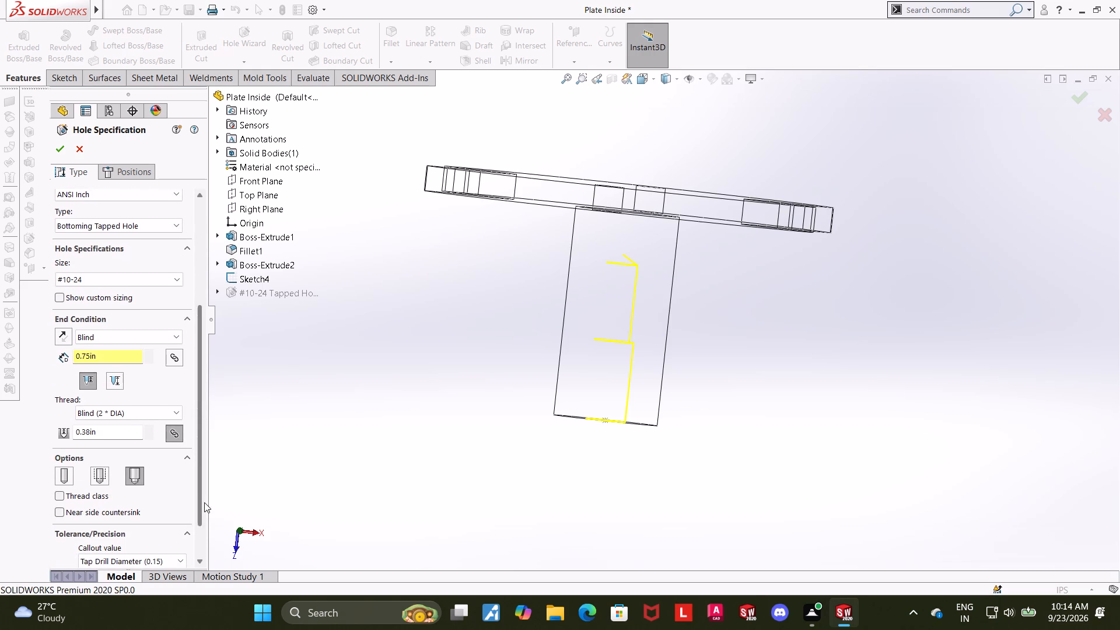
left_click_drag(204, 502, 206, 514)
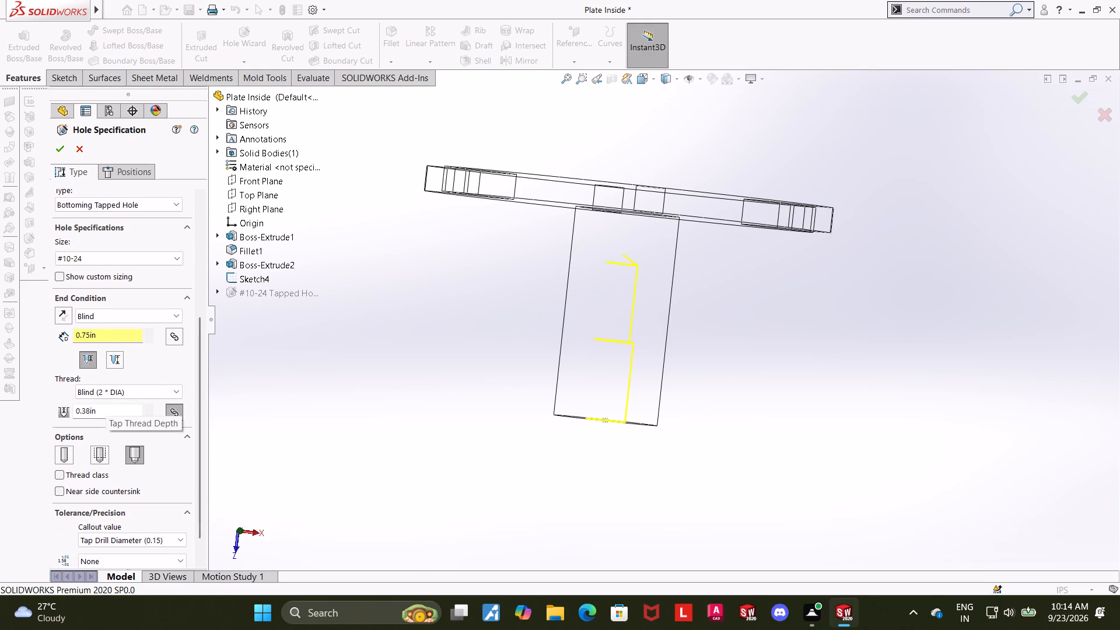
left_click(112, 362)
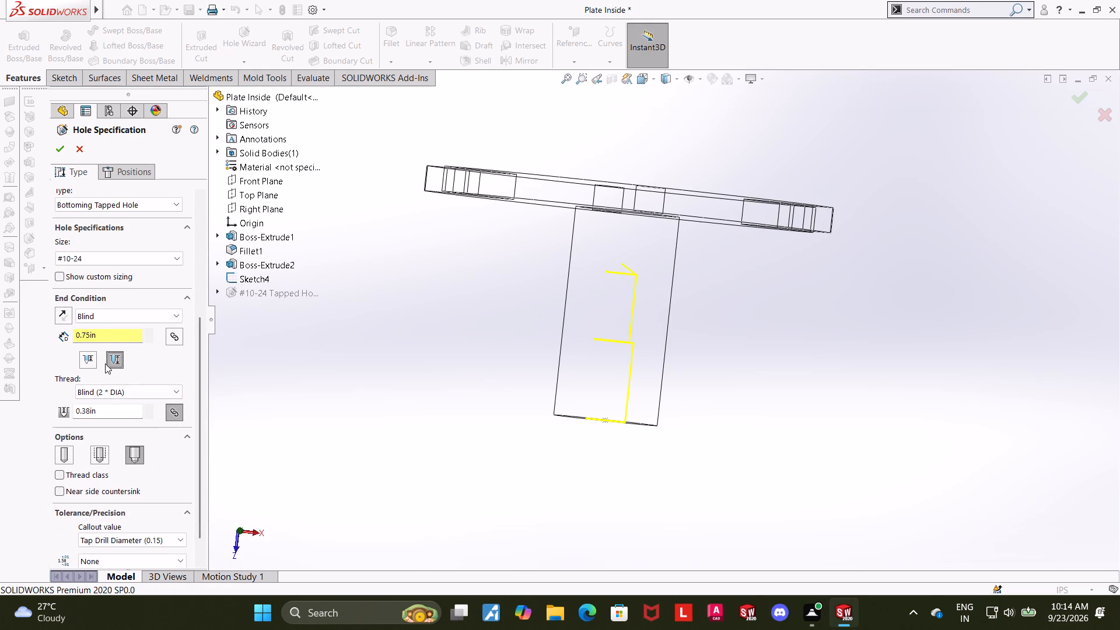
left_click(85, 365)
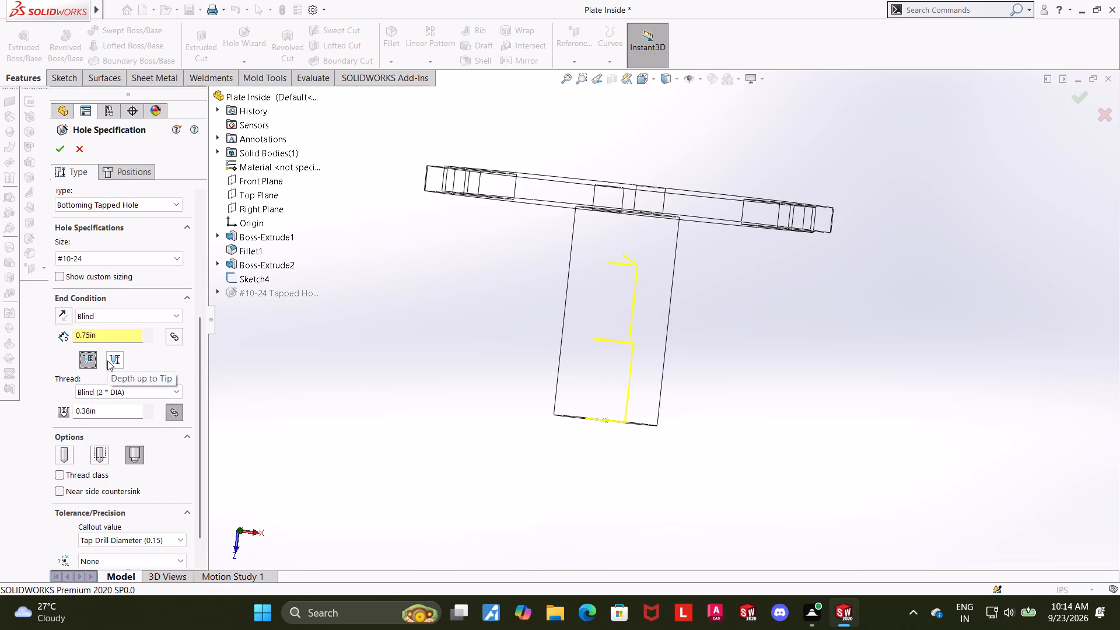
left_click(104, 452)
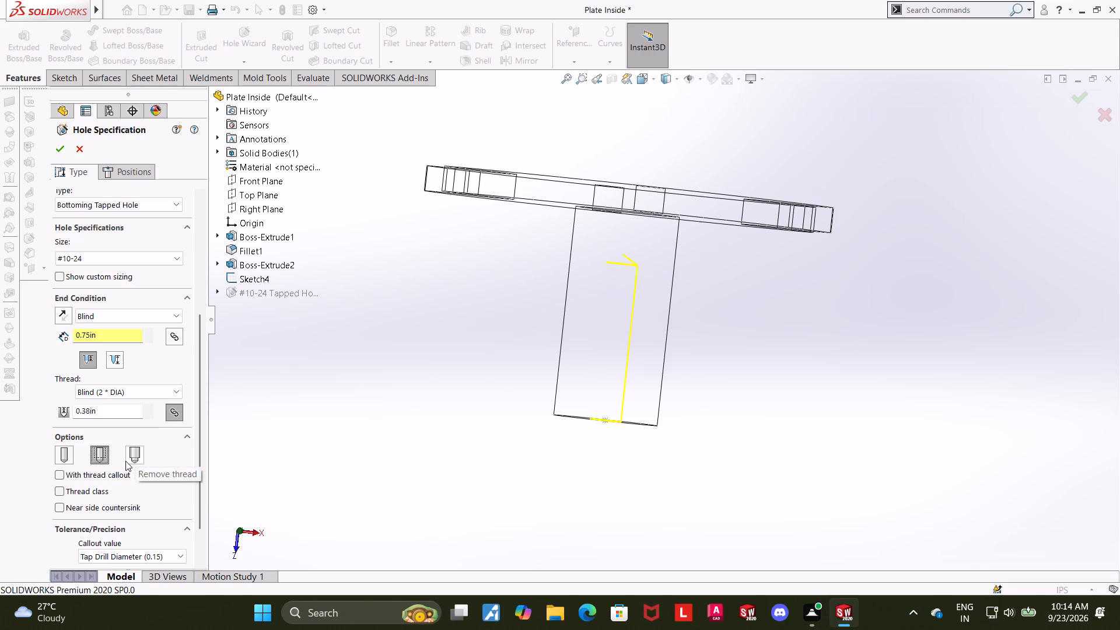
left_click(64, 477)
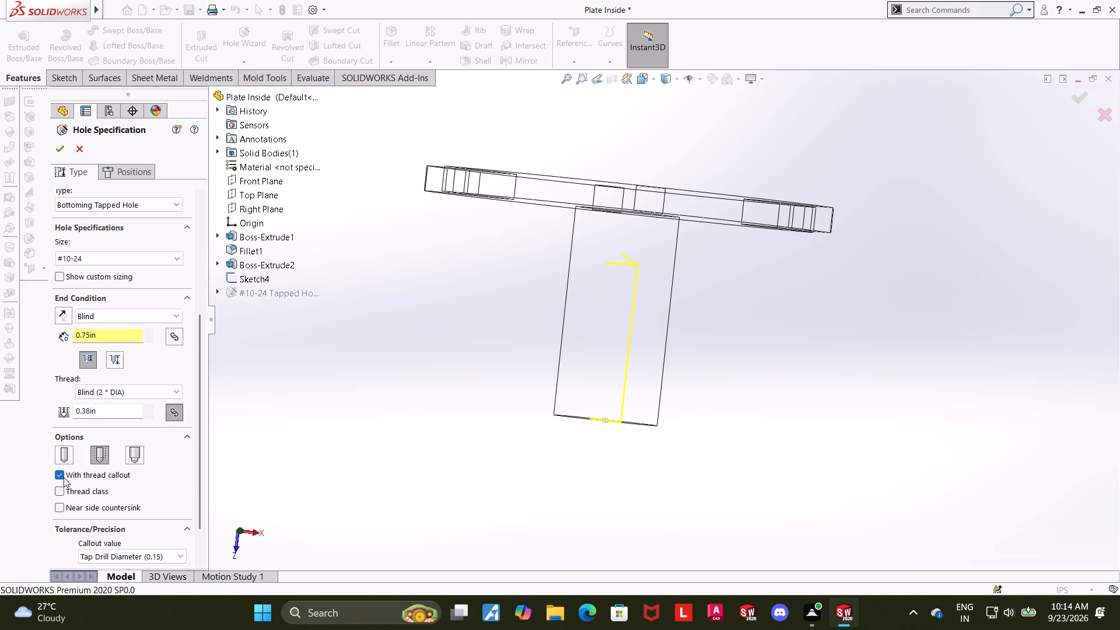
left_click(64, 477)
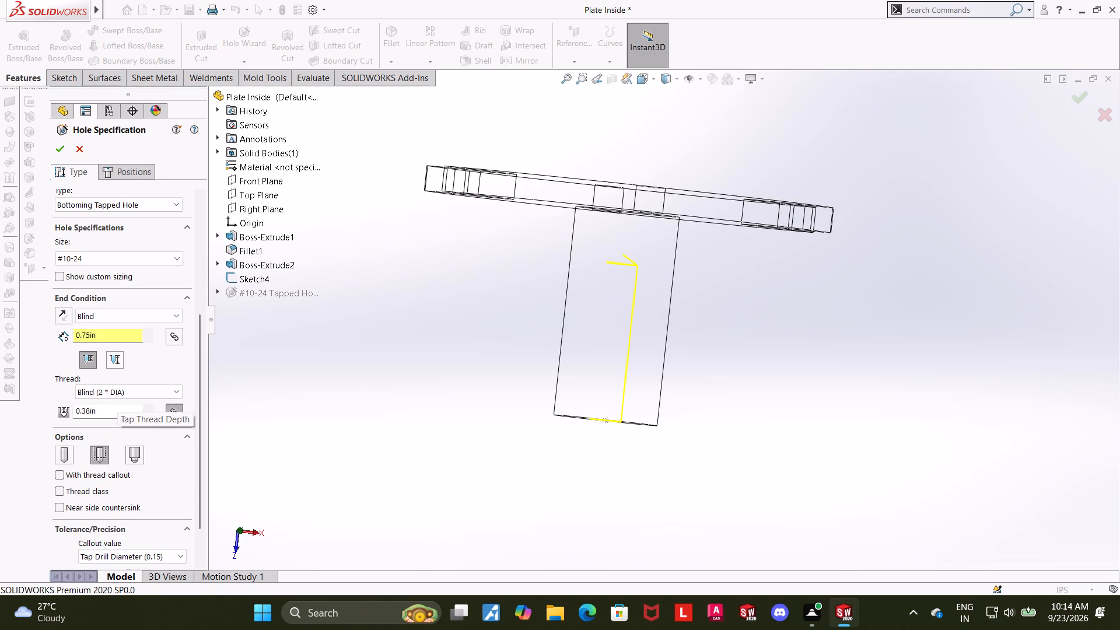
left_click_drag(117, 407, 38, 417)
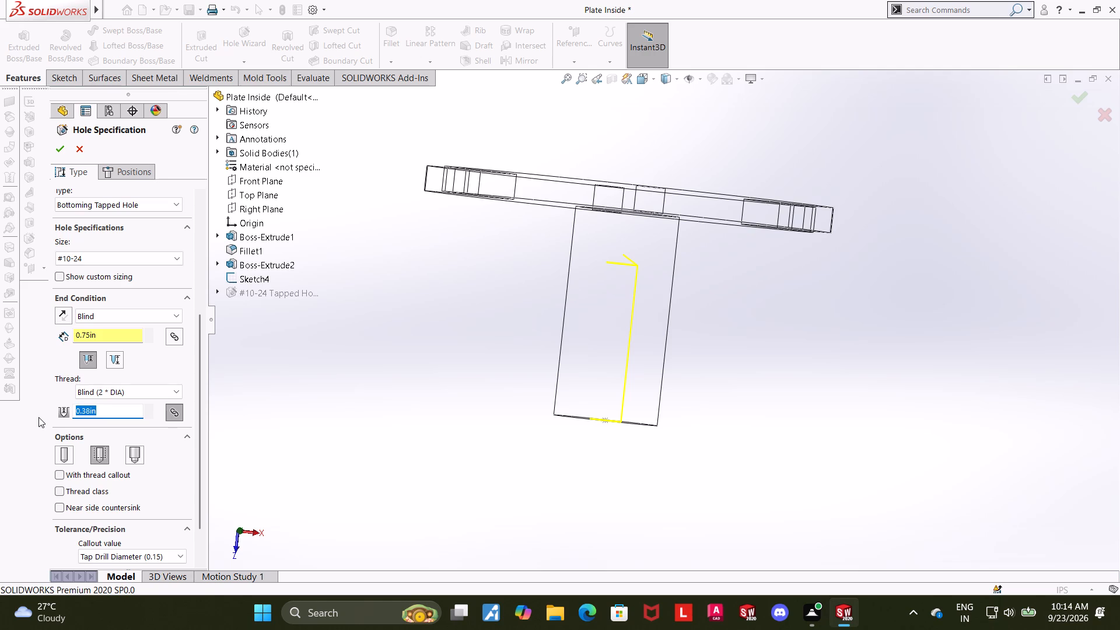
type("0.6")
key("Return")
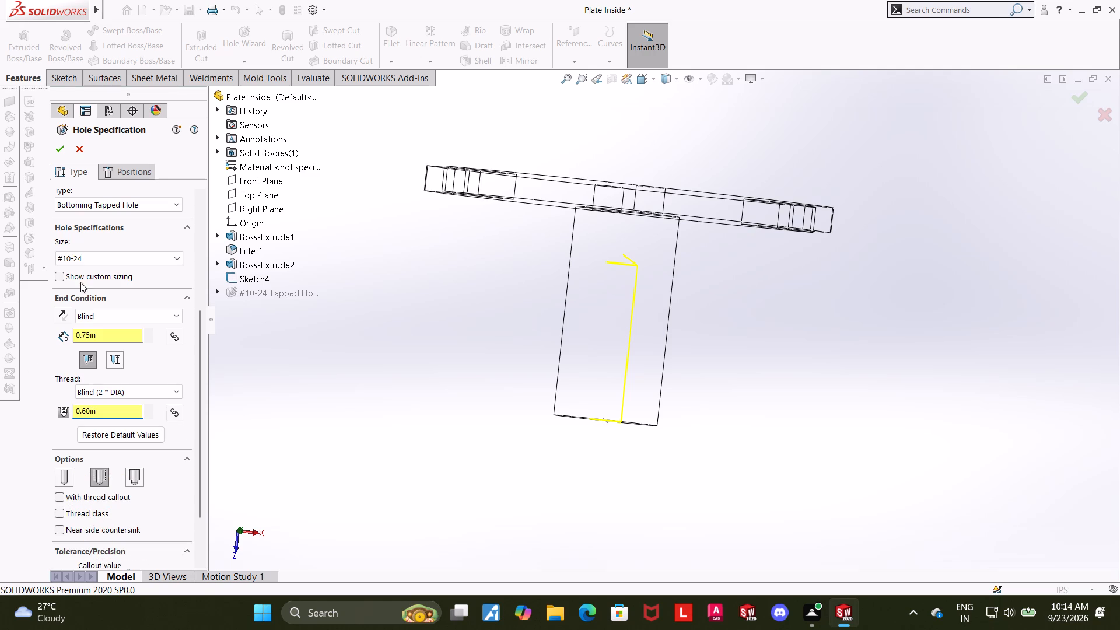
left_click(60, 143)
Edit the #10-24 tapped hole again to use the Remove thread option.
left_click(314, 311)
middle_click_drag(324, 319, 324, 255)
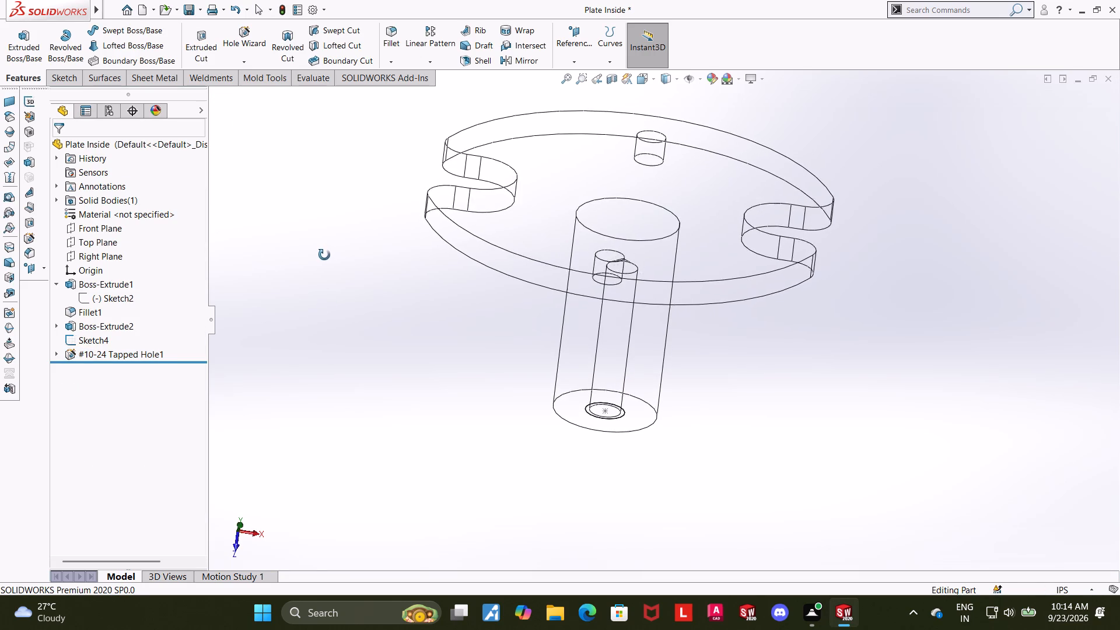
middle_click_drag(324, 255, 321, 283)
scroll(320, 288, "up", 1)
left_click(90, 356)
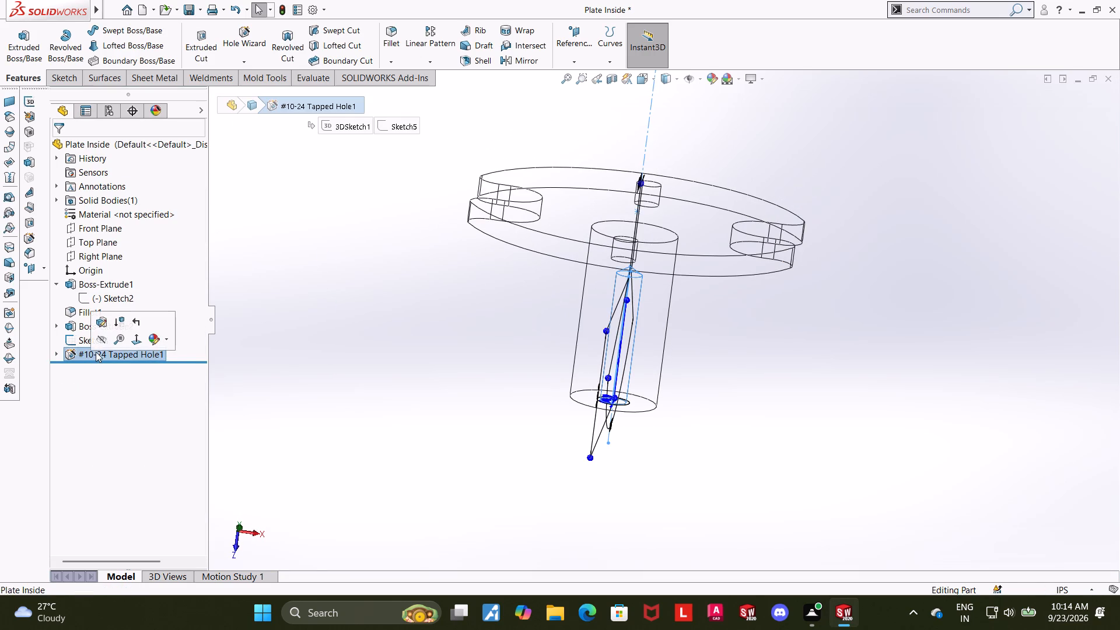
left_click(101, 326)
left_click_drag(197, 370, 197, 455)
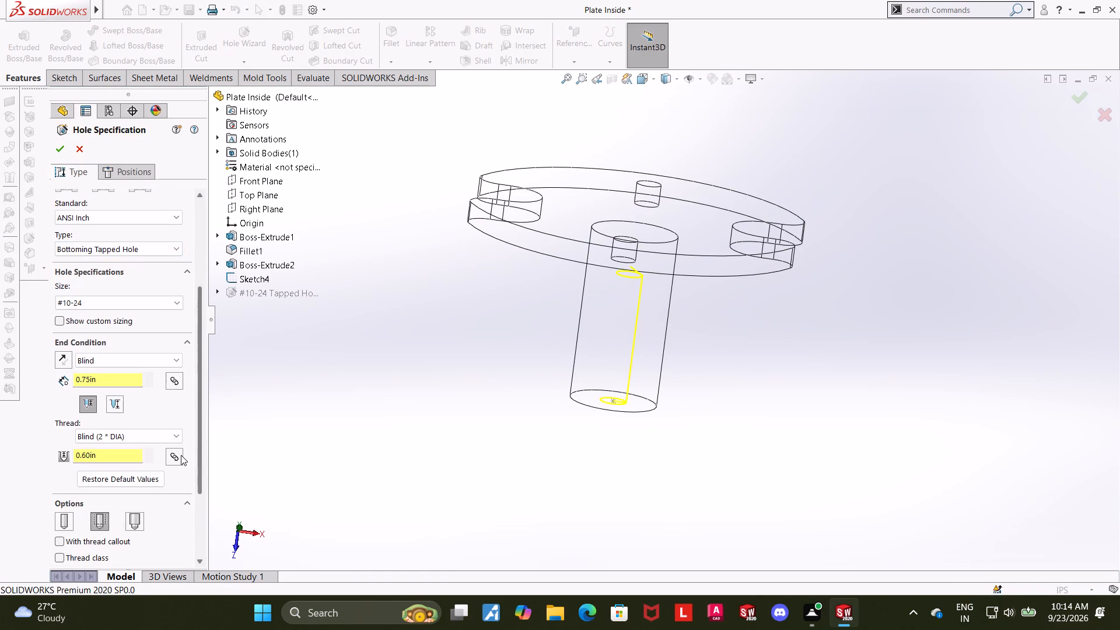
left_click(133, 520)
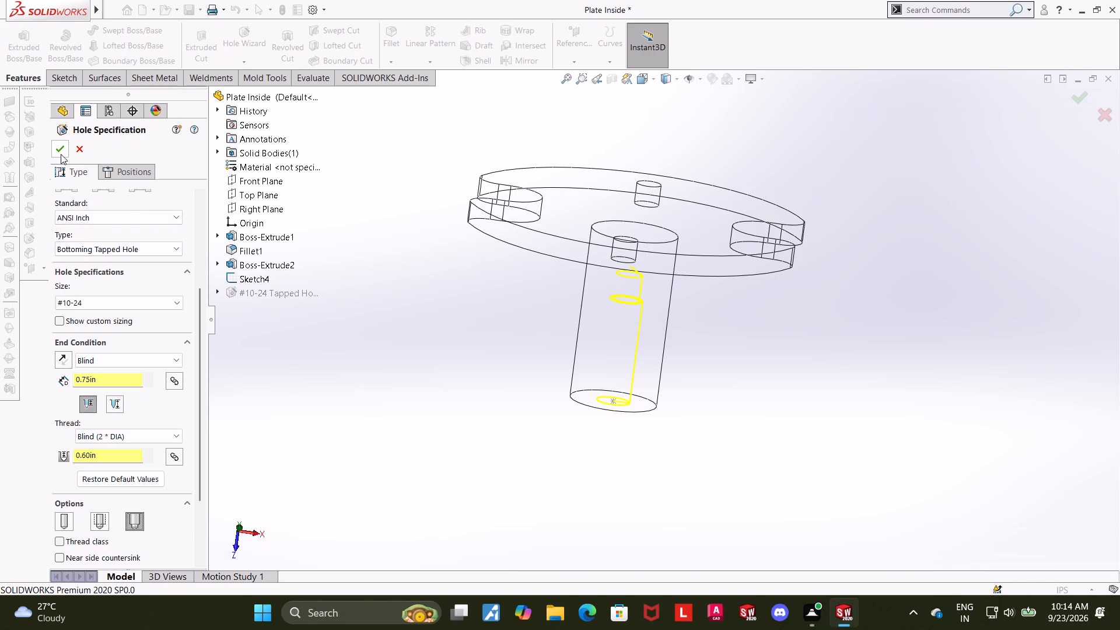
left_click(61, 154)
Edit the #10-24 tapped hole to a thread depth of 0.75 in and check it in wireframe.
left_click(495, 323)
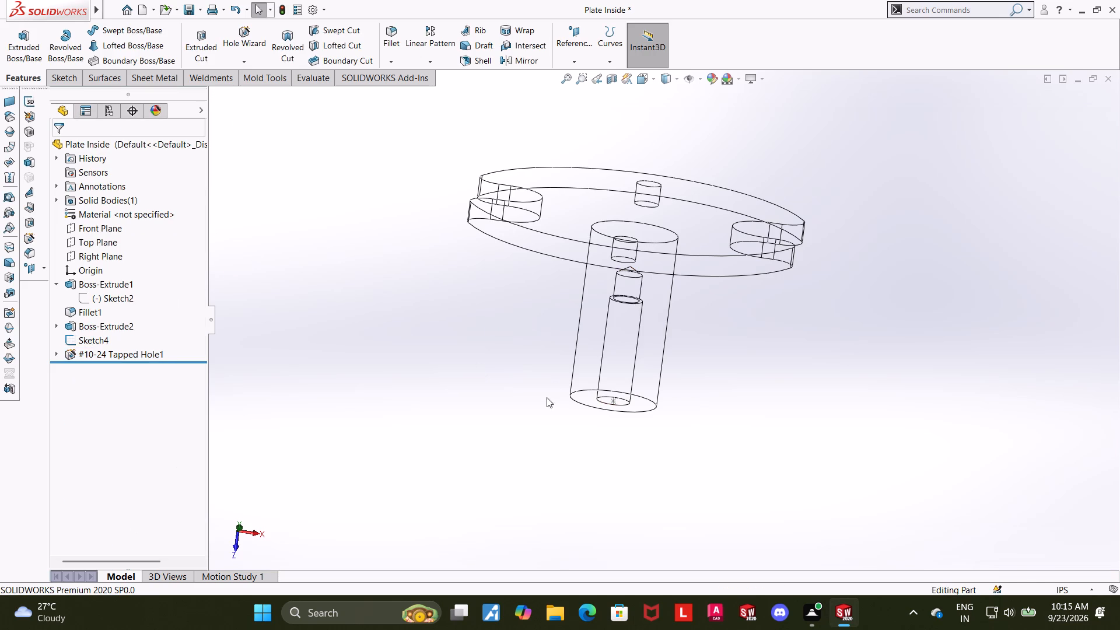
middle_click_drag(533, 408, 790, 531)
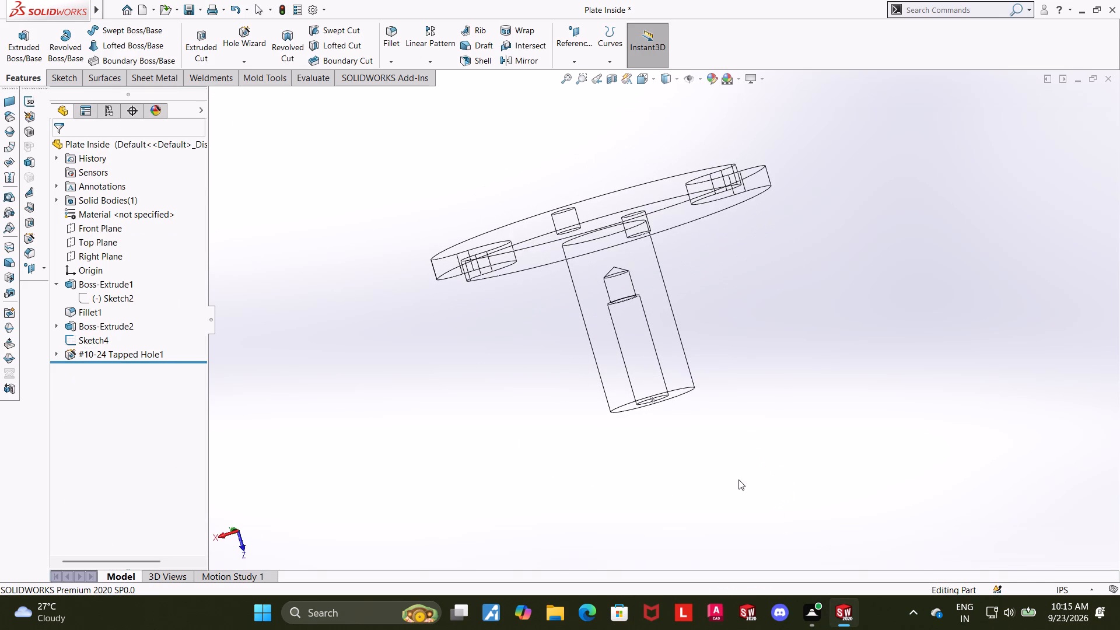
left_click(125, 358)
left_click(135, 316)
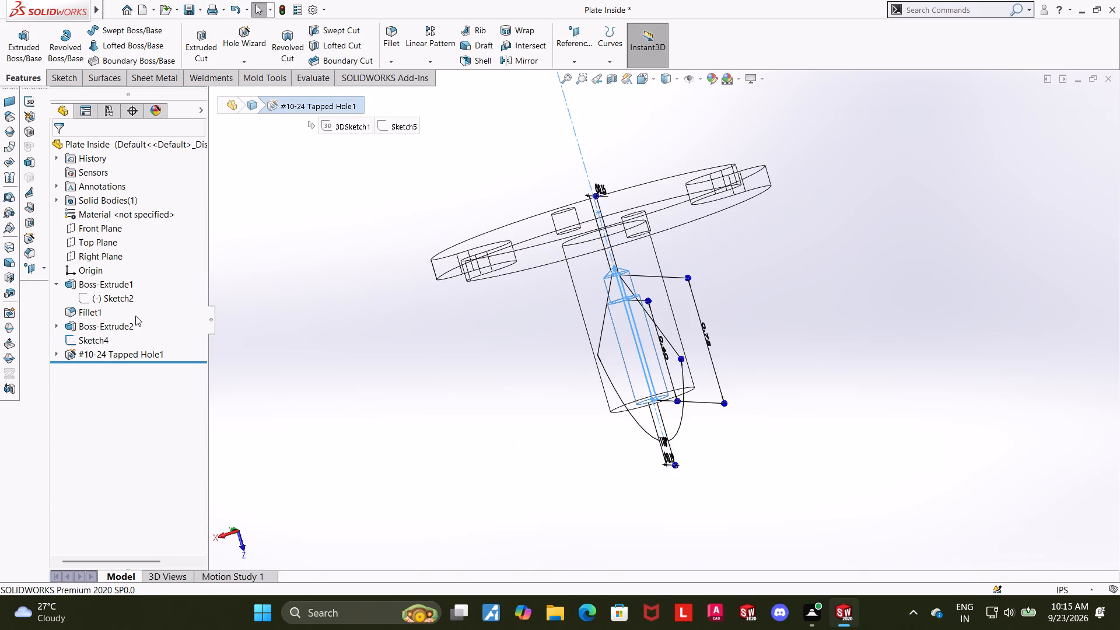
left_click_drag(200, 321, 205, 426)
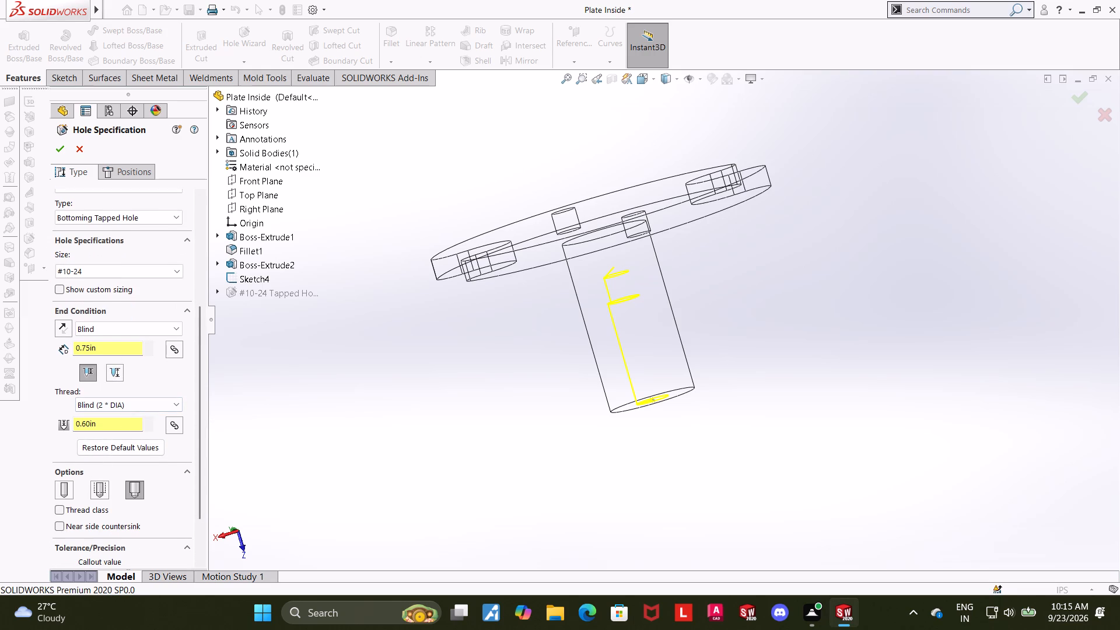
left_click_drag(121, 422, 40, 427)
type("0.7")
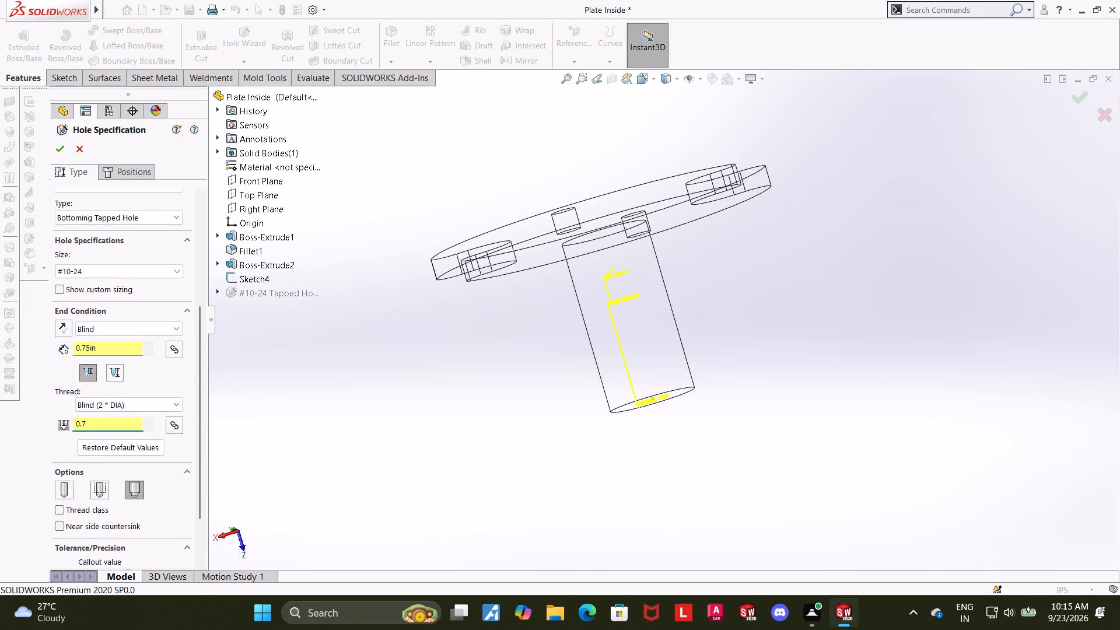
key("5")
key("Return")
left_click(61, 148)
left_click(370, 416)
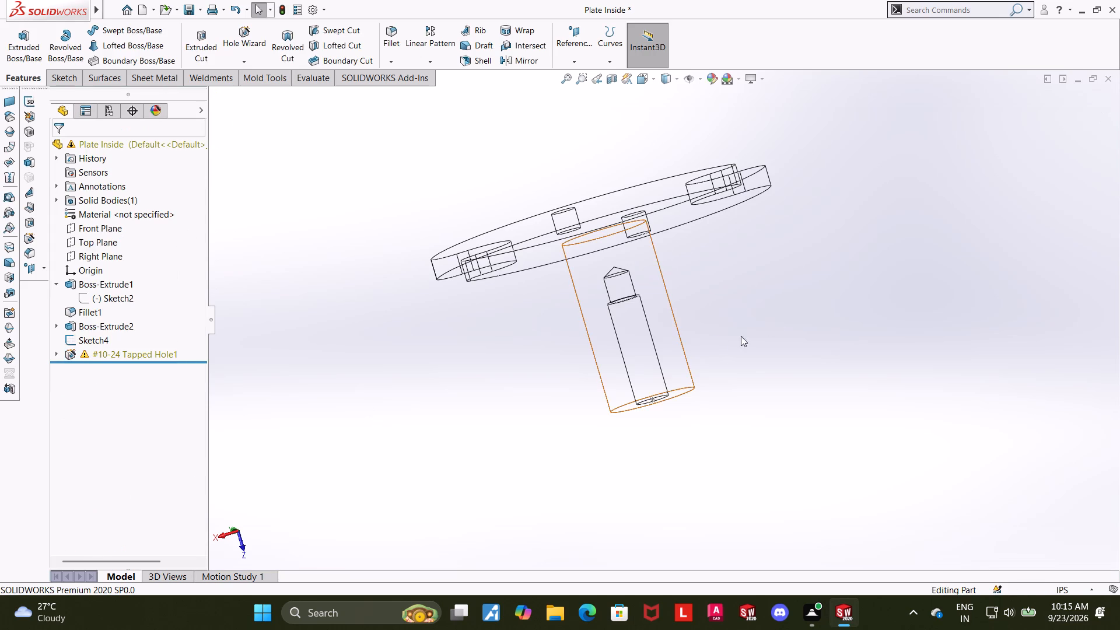
middle_click_drag(734, 339, 763, 245)
middle_click_drag(767, 316, 703, 170)
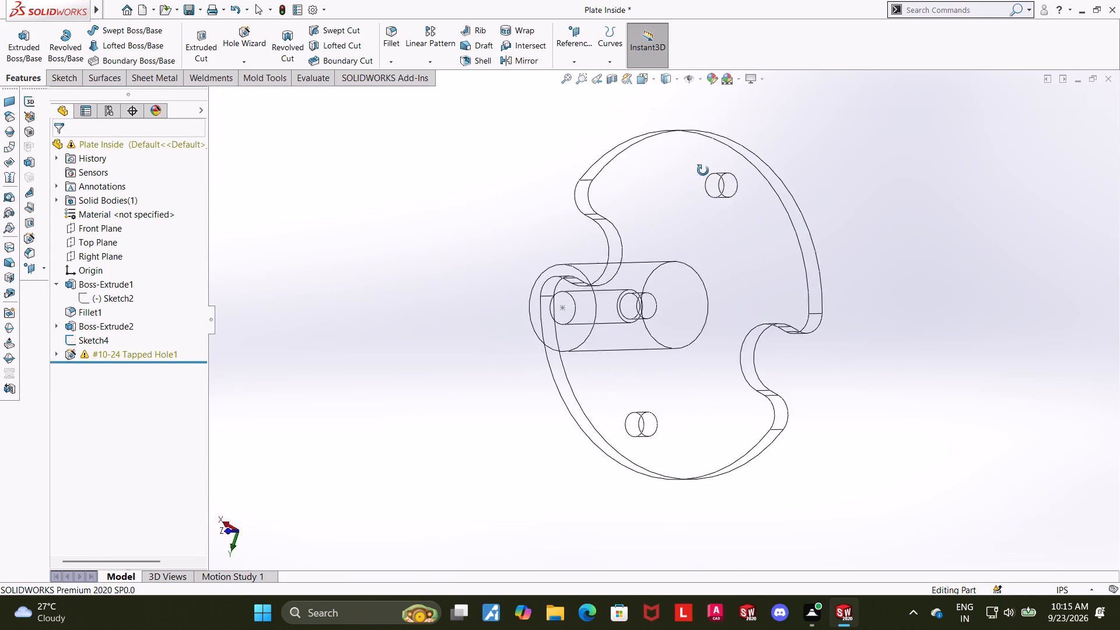
Return the part to shaded display with edges and inspect the plate, boss and tapped hole from several angles.
middle_click_drag(703, 170, 755, 346)
scroll(753, 346, "down", 1)
scroll(731, 341, "up", 1)
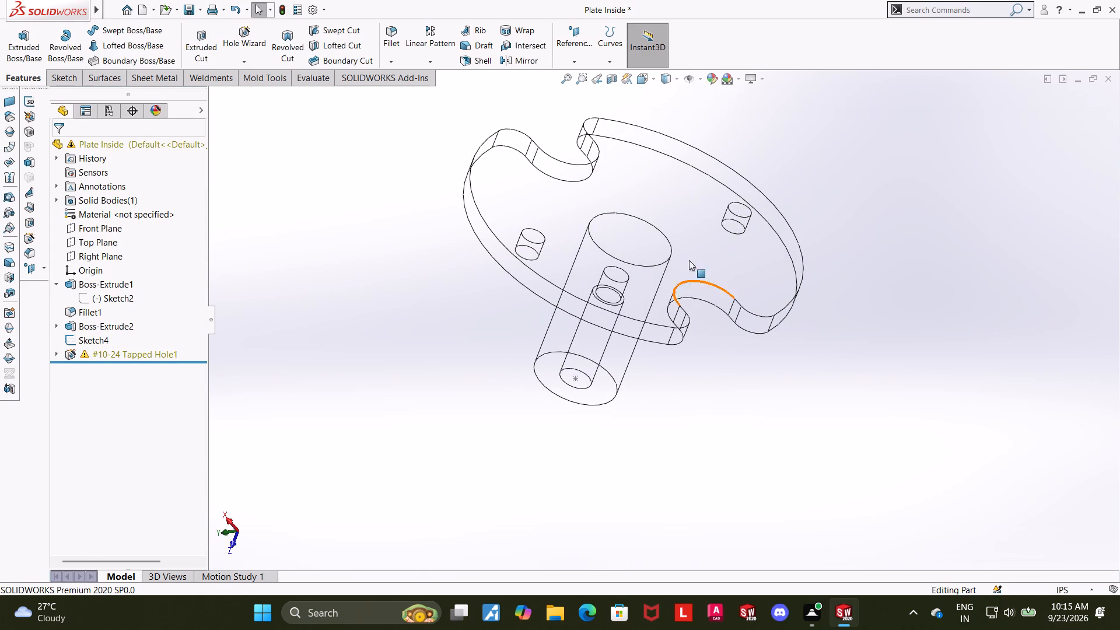
left_click(667, 75)
left_click(664, 97)
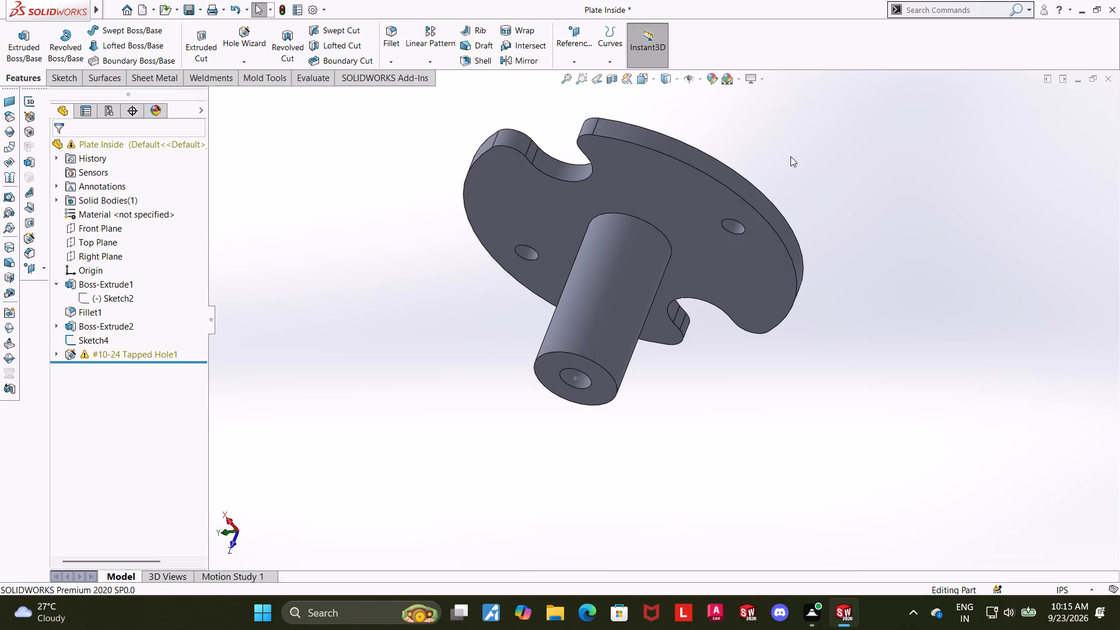
scroll(811, 169, "up", 4)
middle_click_drag(729, 257, 691, 252)
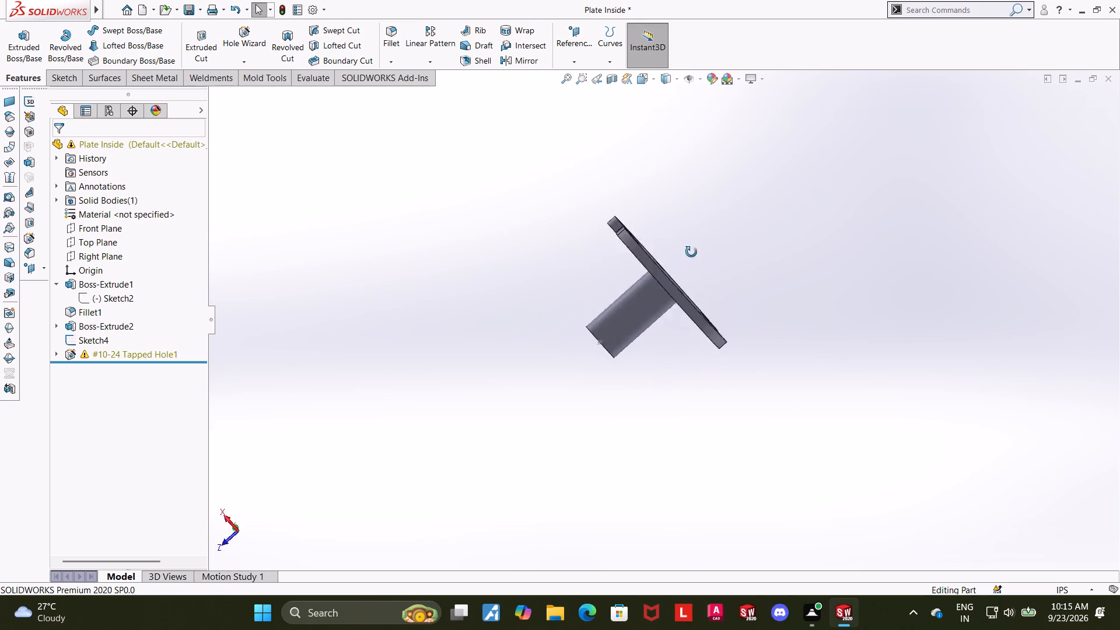
middle_click_drag(691, 252, 812, 453)
middle_click_drag(688, 281, 728, 358)
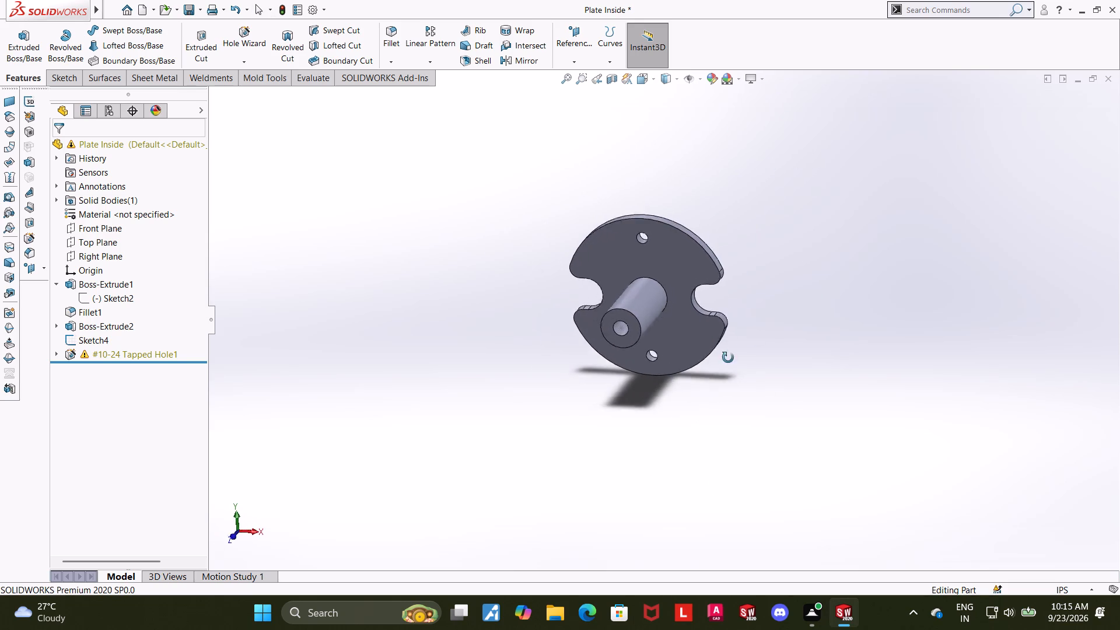
middle_click_drag(728, 358, 719, 378)
scroll(720, 312, "down", 2)
middle_click_drag(749, 266, 757, 249)
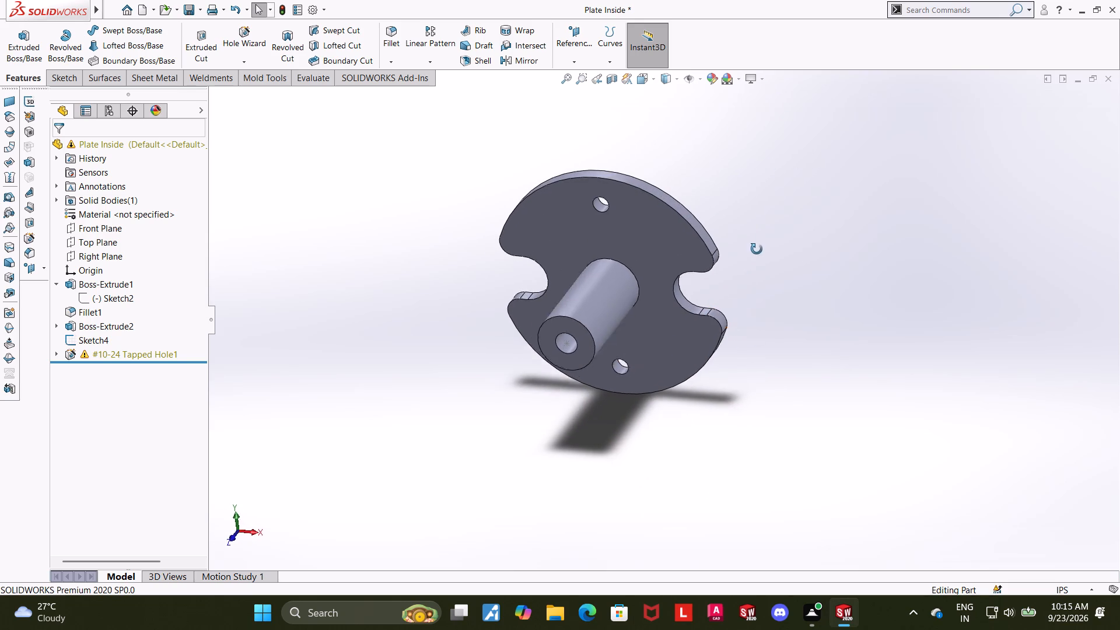
middle_click_drag(757, 249, 749, 228)
left_click(769, 242)
scroll(564, 322, "down", 6)
scroll(918, 311, "up", 6)
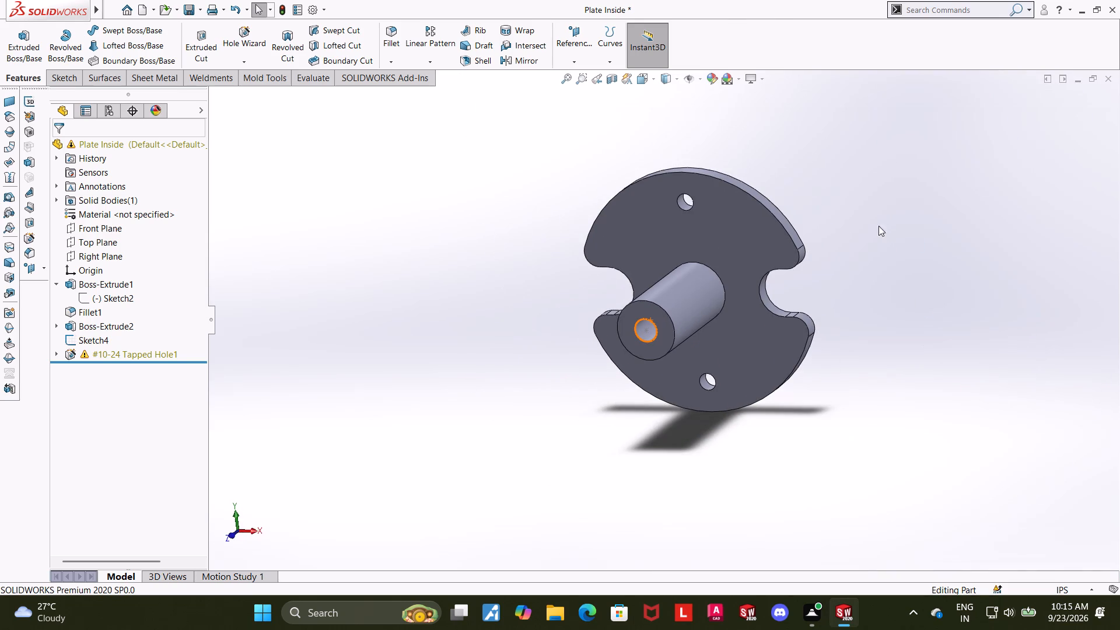
scroll(879, 225, "down", 1)
left_click(881, 255)
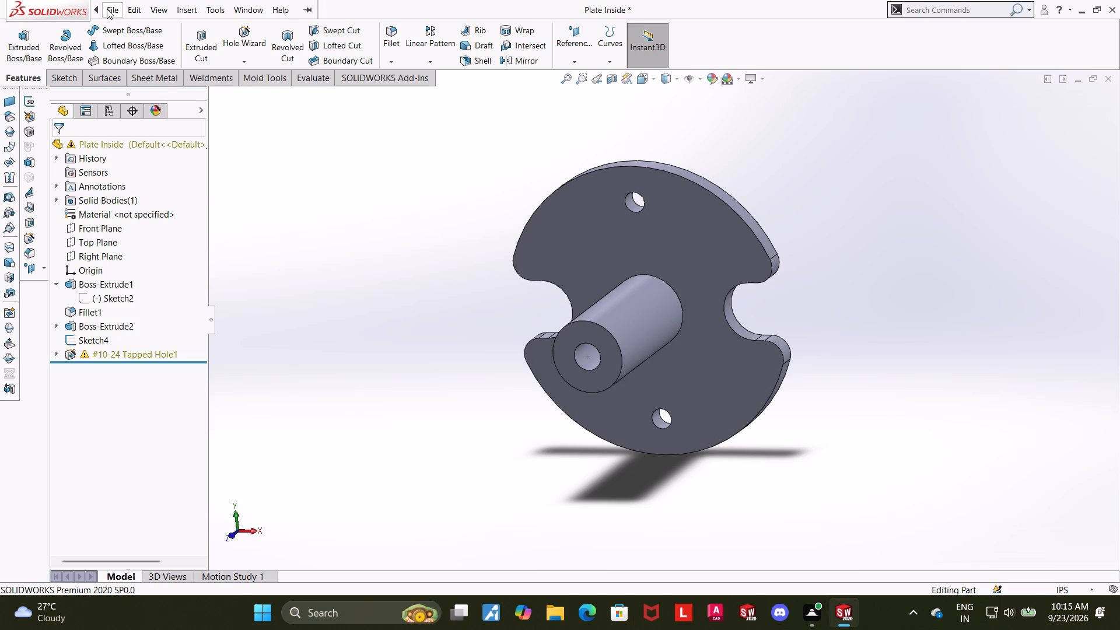
Save the bossed plate as a separate SOLIDWORKS part named "PLate outside" in the Downloads folder.
left_click(139, 162)
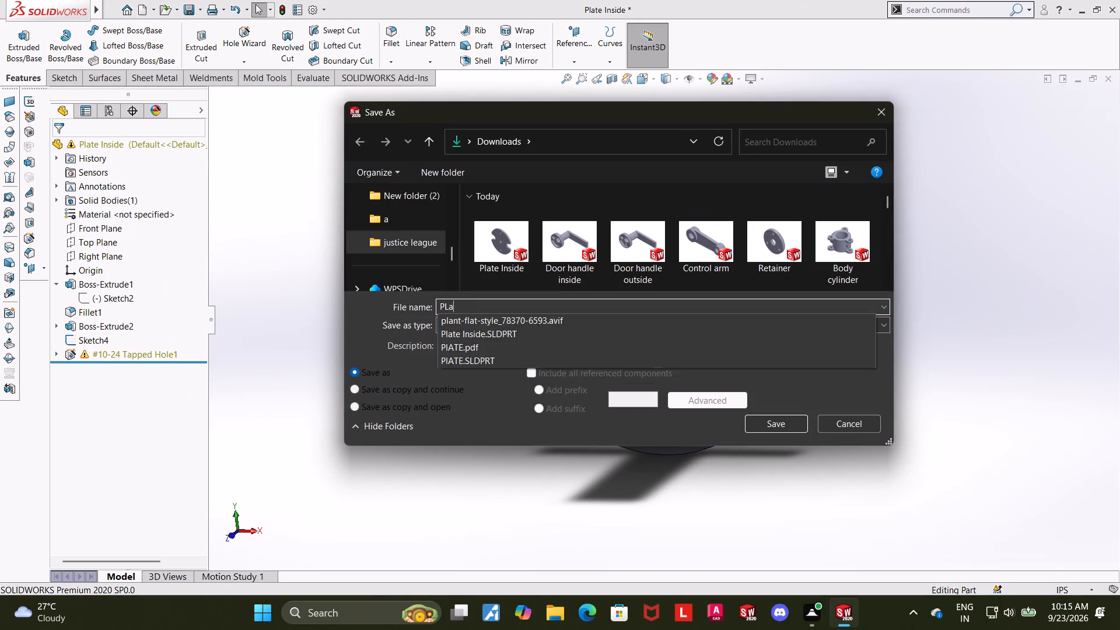
type("outsdi")
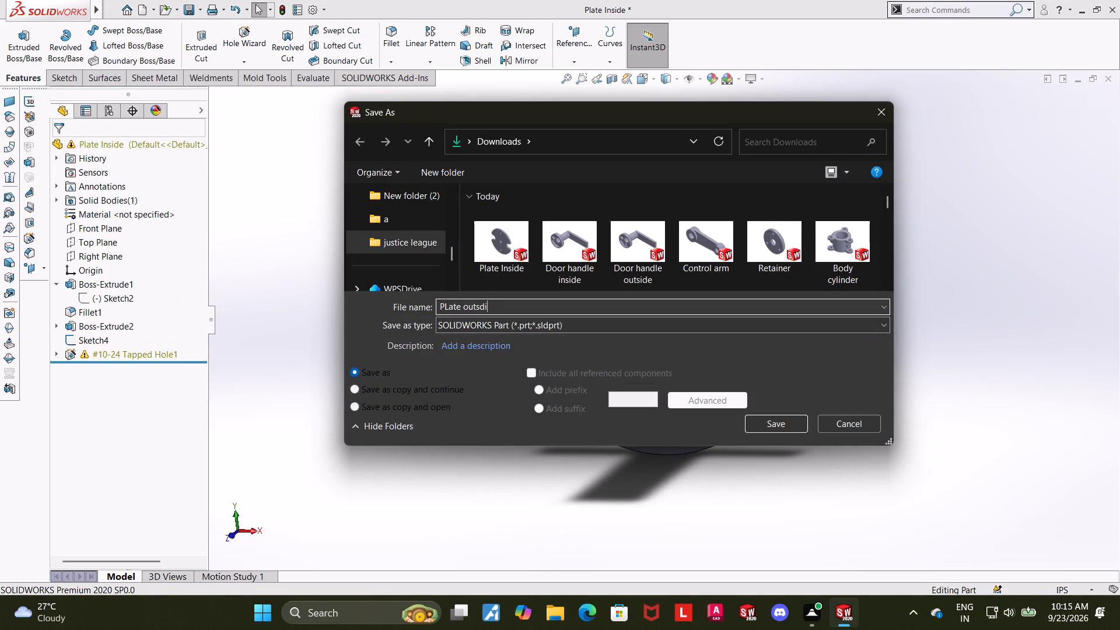
key("BackSpace")
key("BackSpace")
key("BackSpace")
type("side")
left_click(772, 421)
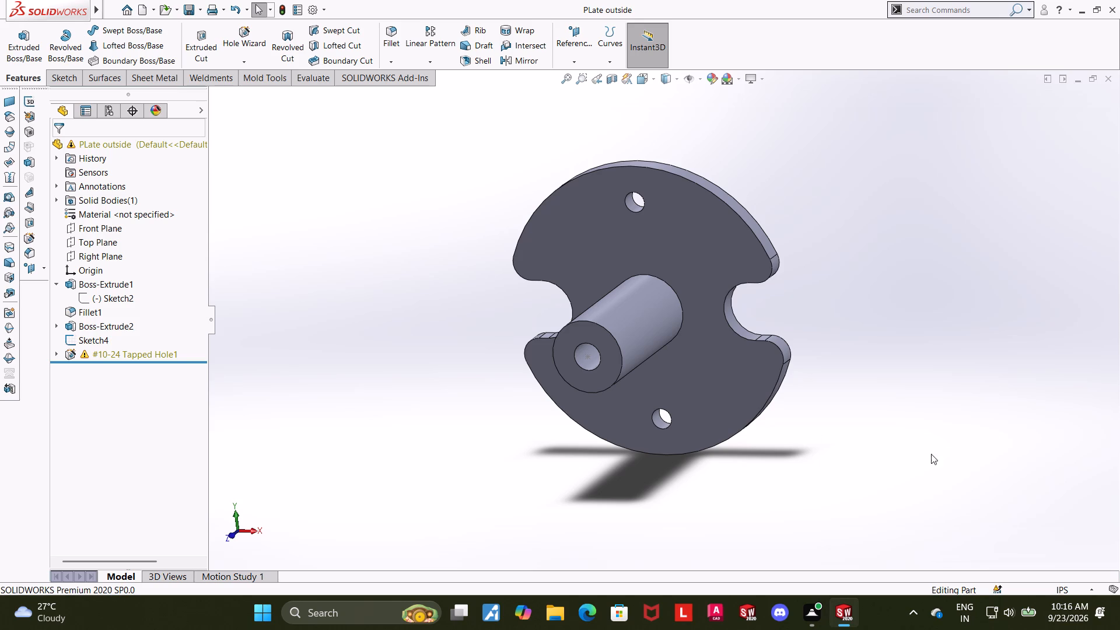
Create a new blank part document.
scroll(844, 436, "up", 3)
scroll(833, 338, "down", 2)
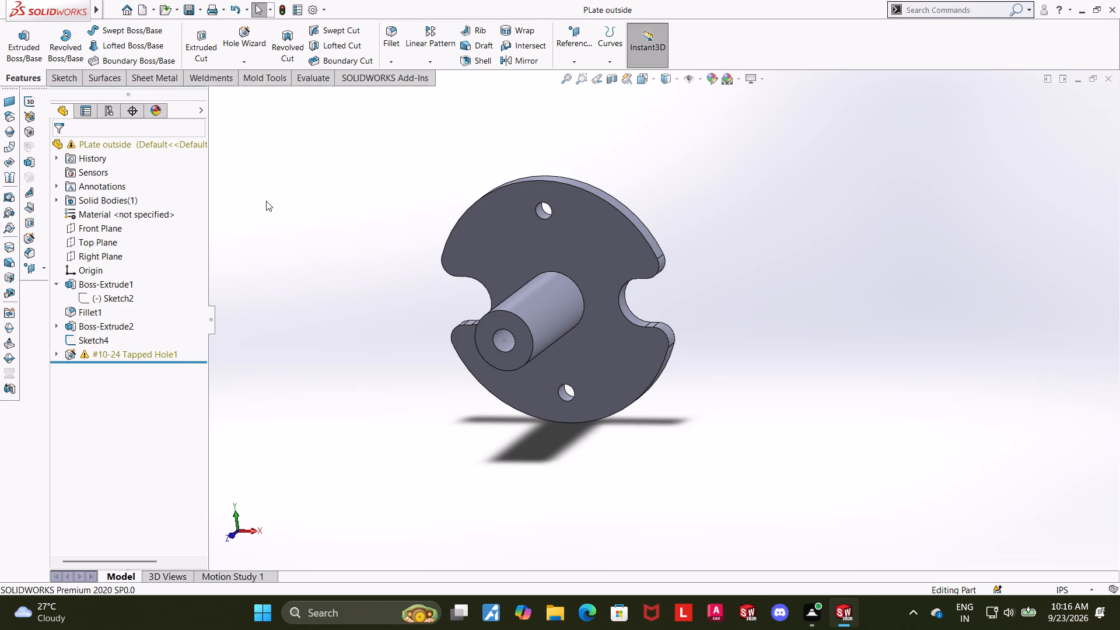
left_click(140, 6)
double_click(293, 287)
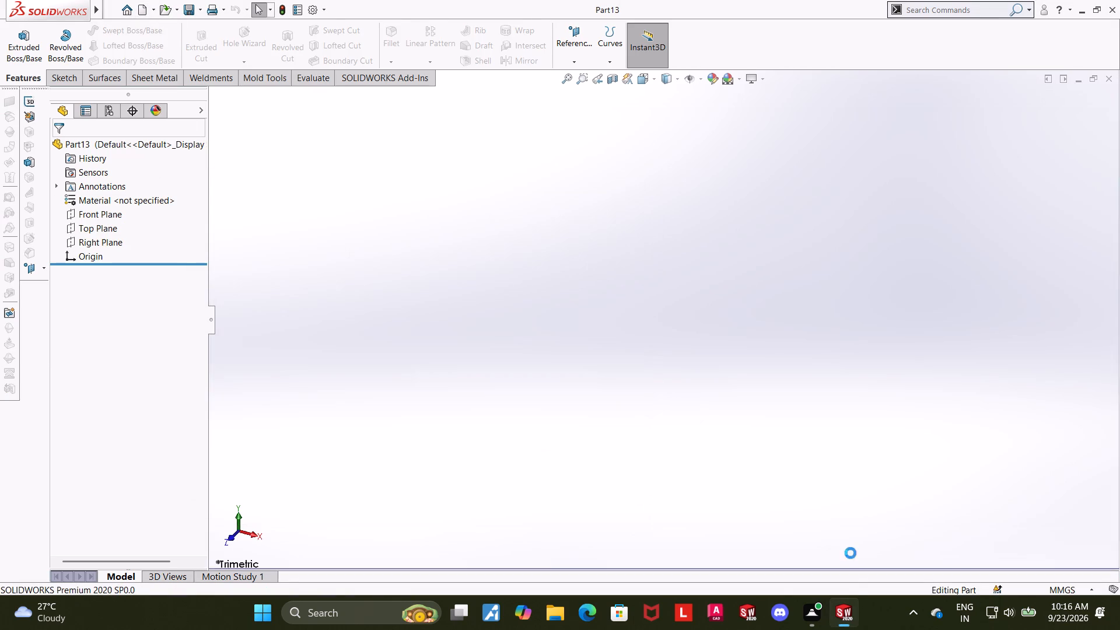
left_click(975, 527)
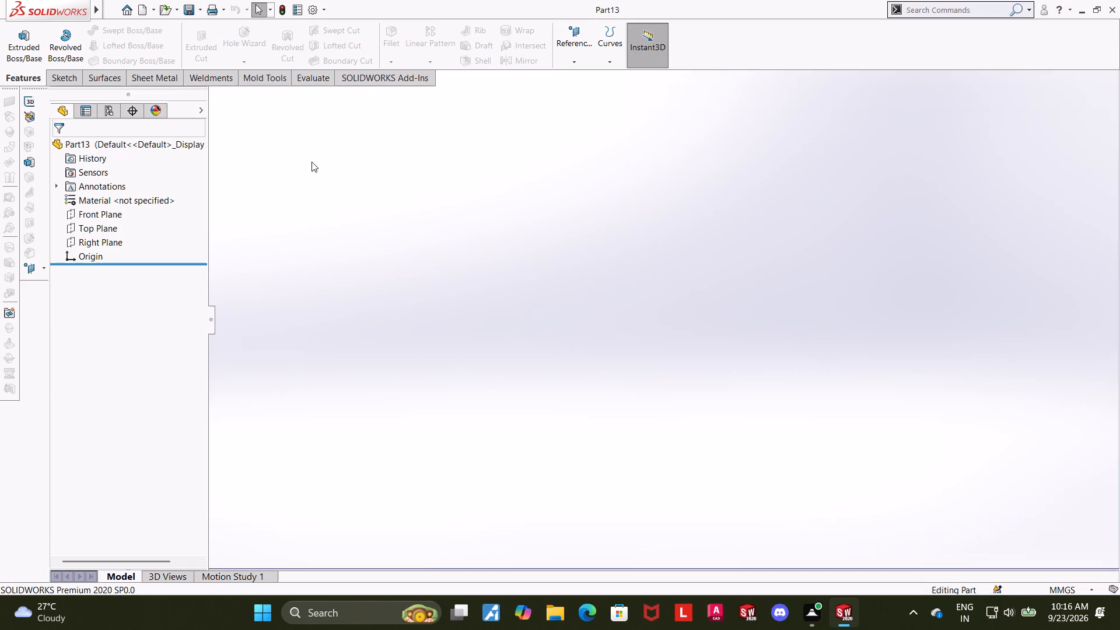
Open the Plate Inside and Door handle outside parts from Downloads, and return to the new blank part.
left_click(164, 11)
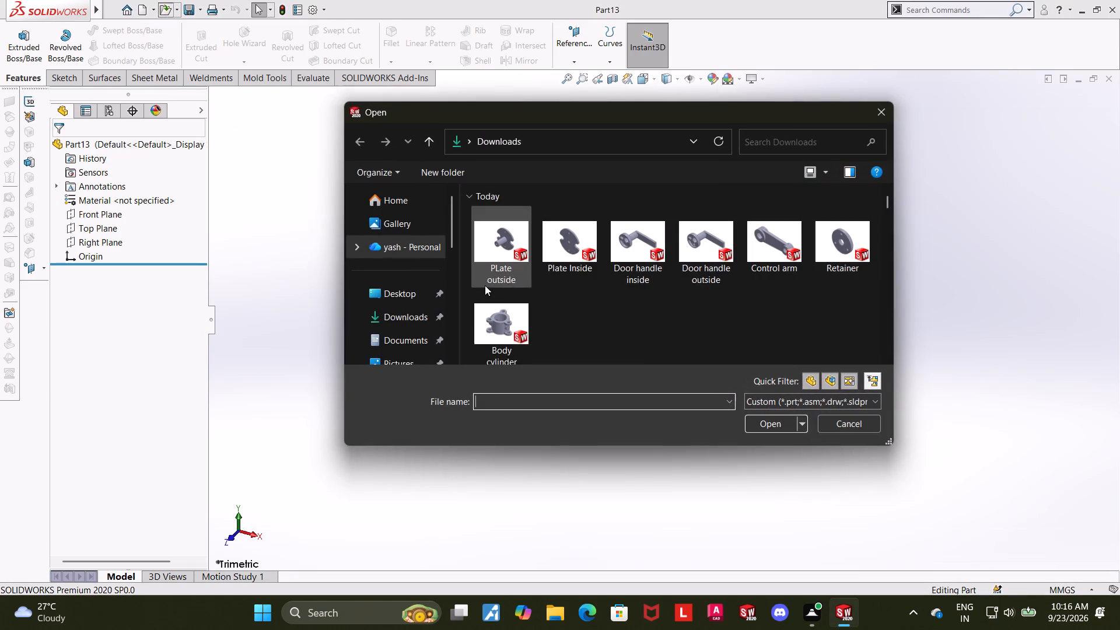
double_click(549, 236)
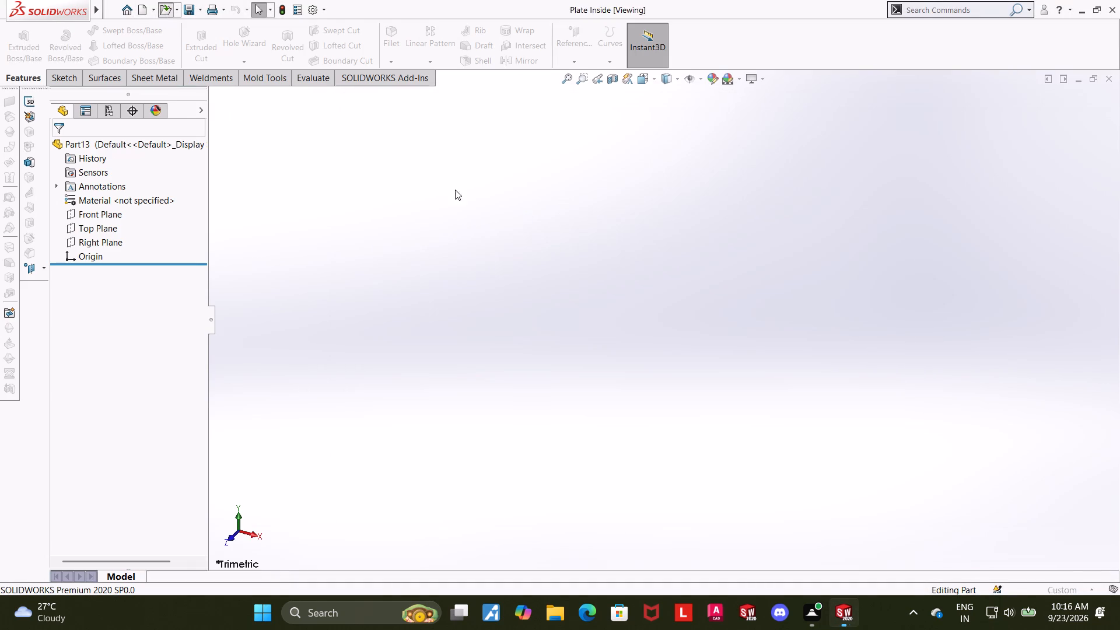
left_click(166, 6)
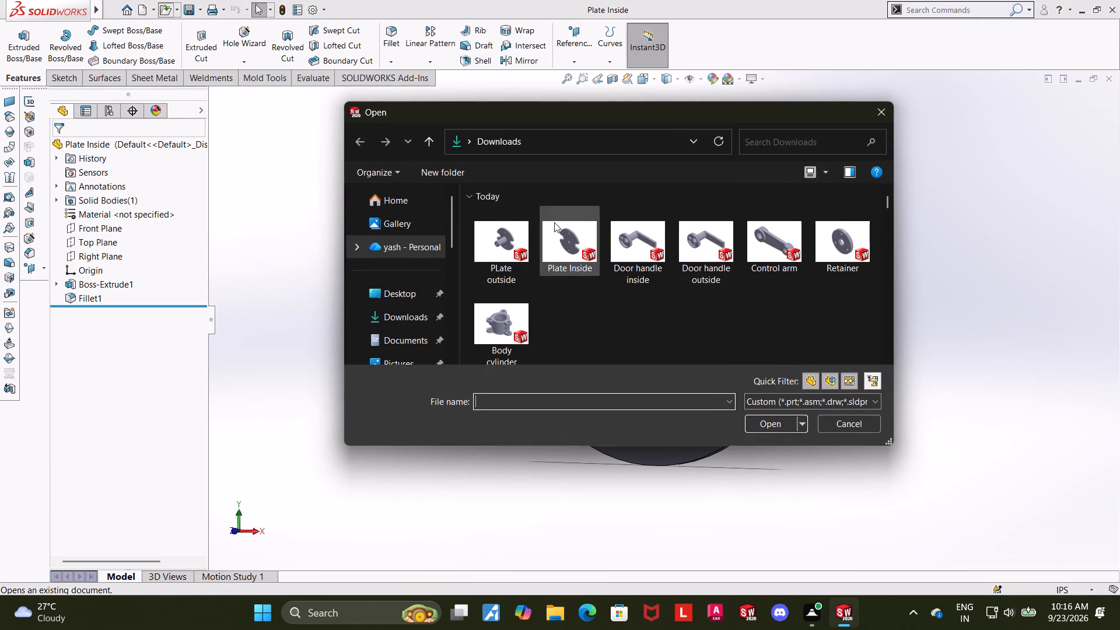
double_click(716, 230)
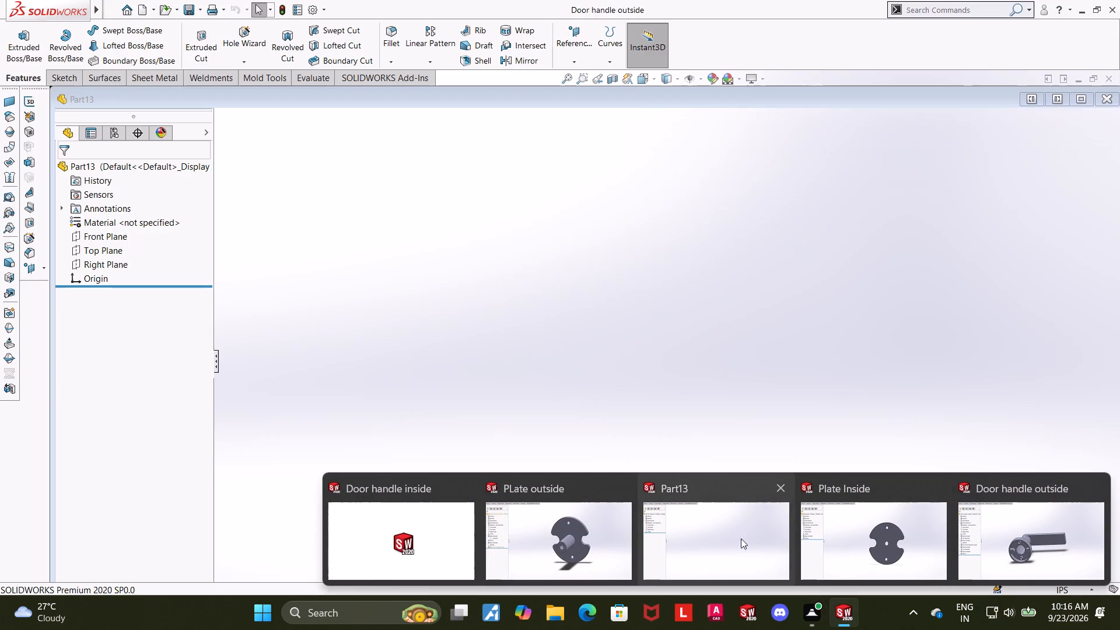
left_click(714, 540)
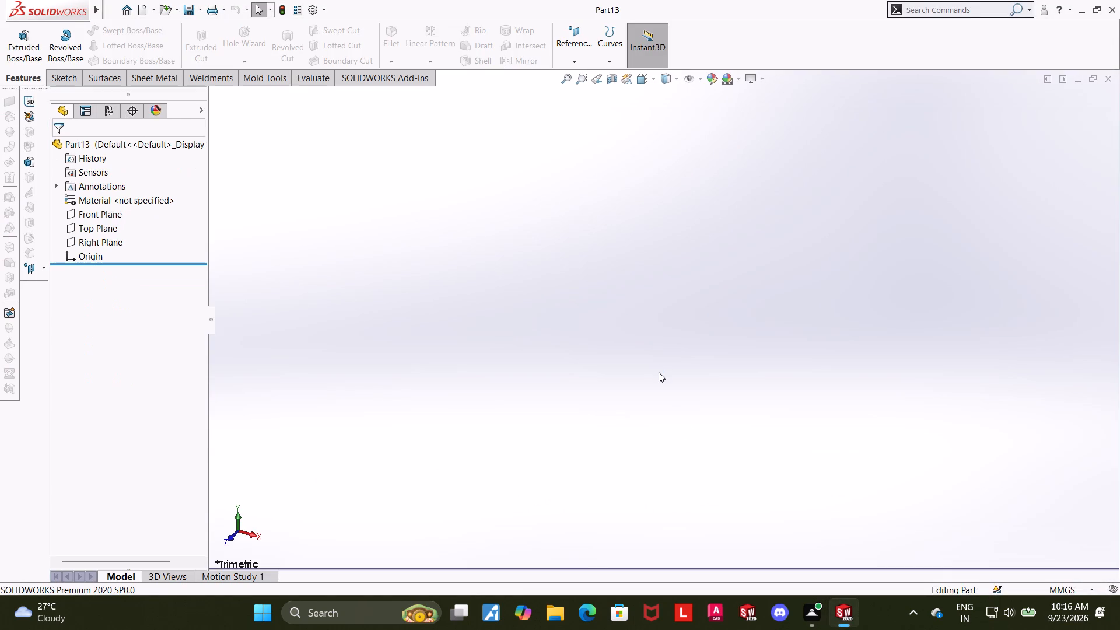
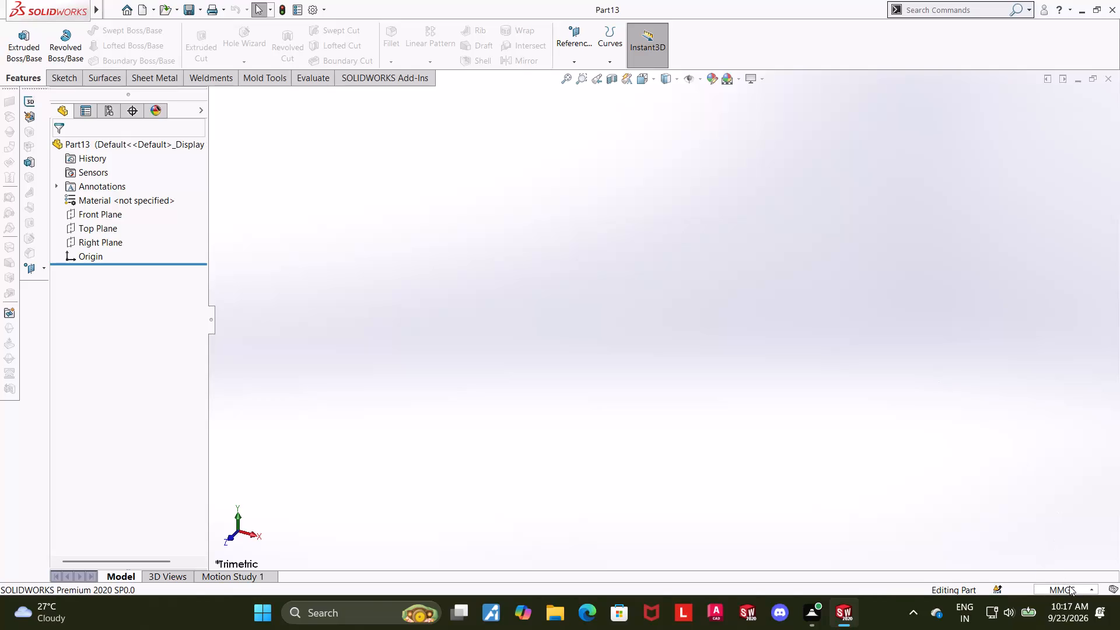
Set the blank part's unit system to IPS (inch, pound, second).
left_click(1069, 586)
left_click(1027, 556)
left_click(711, 415)
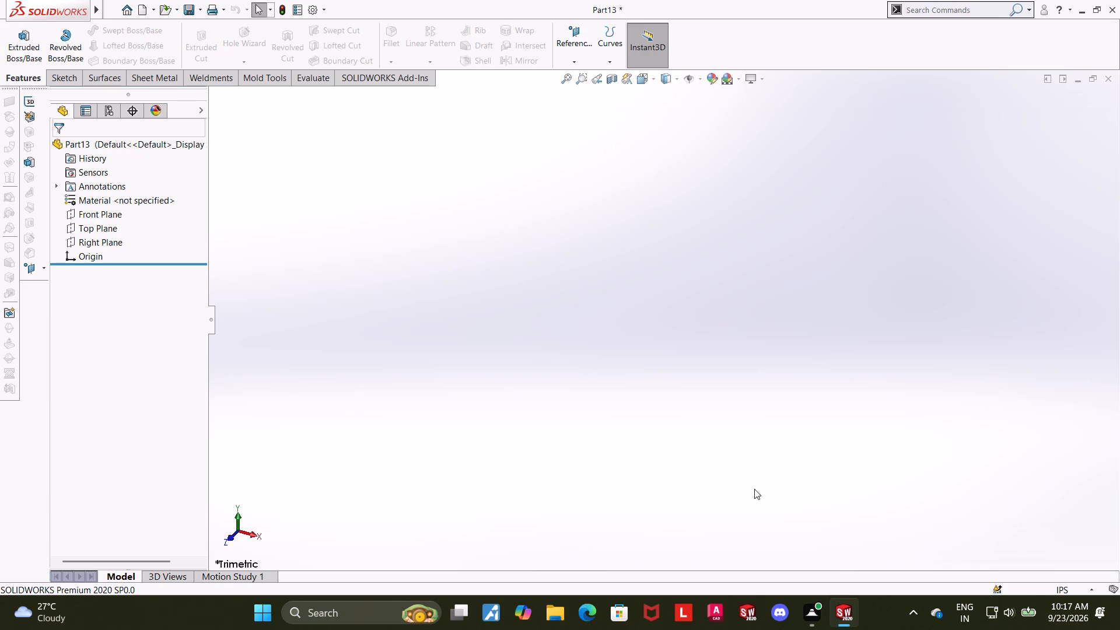
left_click(693, 282)
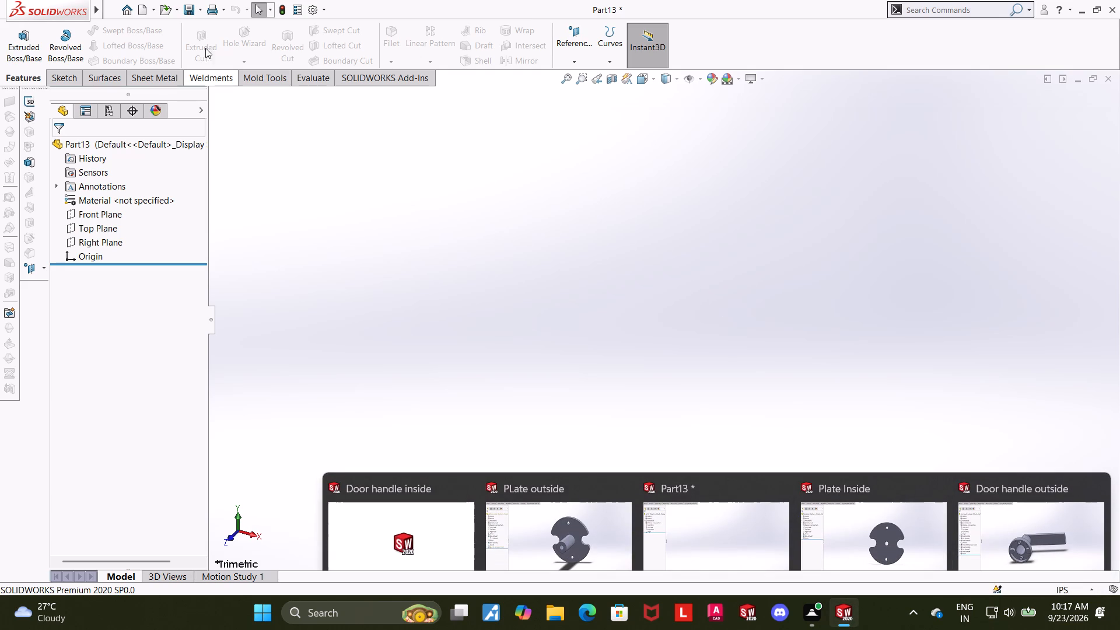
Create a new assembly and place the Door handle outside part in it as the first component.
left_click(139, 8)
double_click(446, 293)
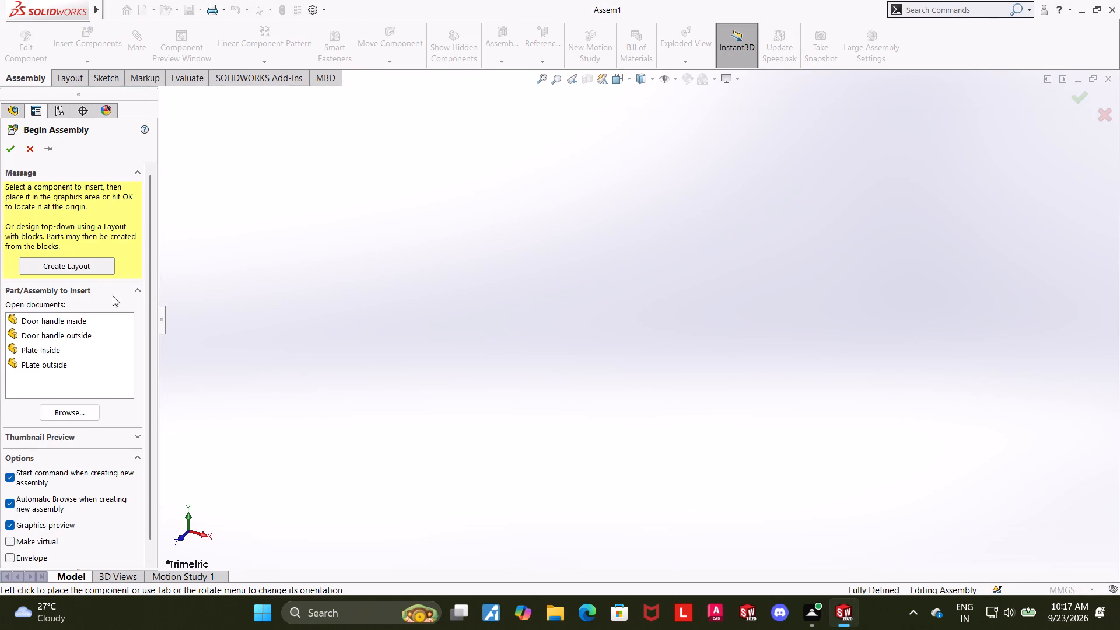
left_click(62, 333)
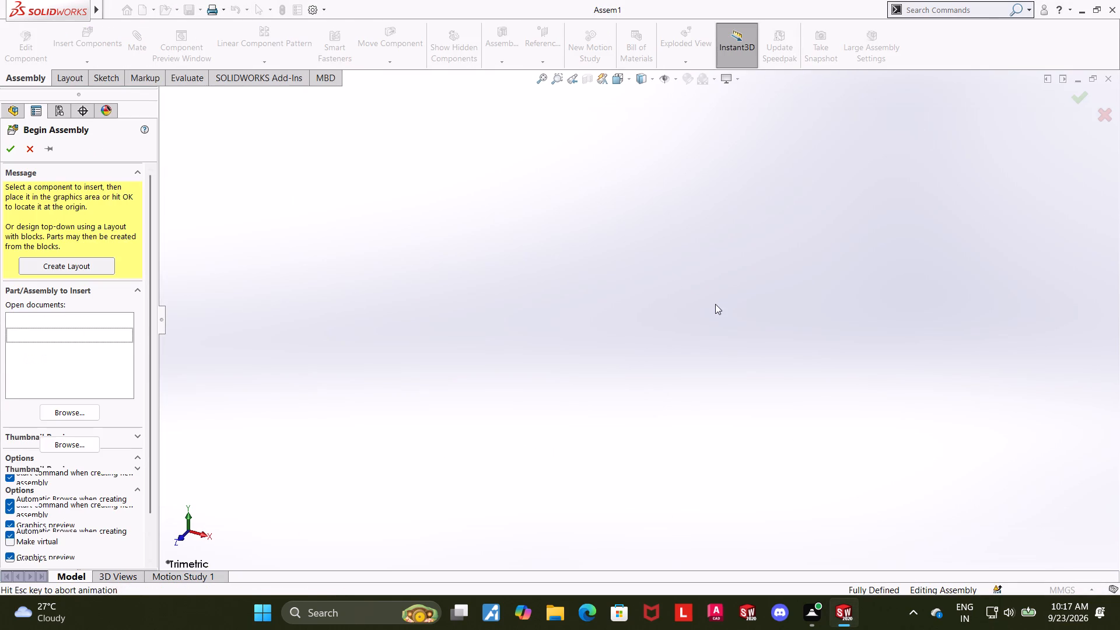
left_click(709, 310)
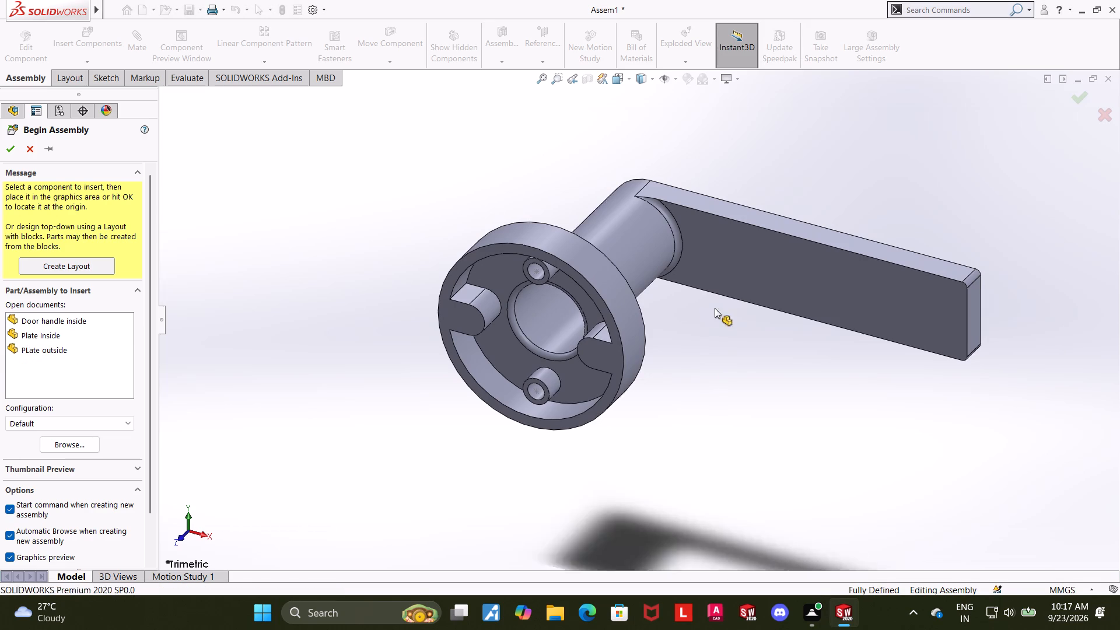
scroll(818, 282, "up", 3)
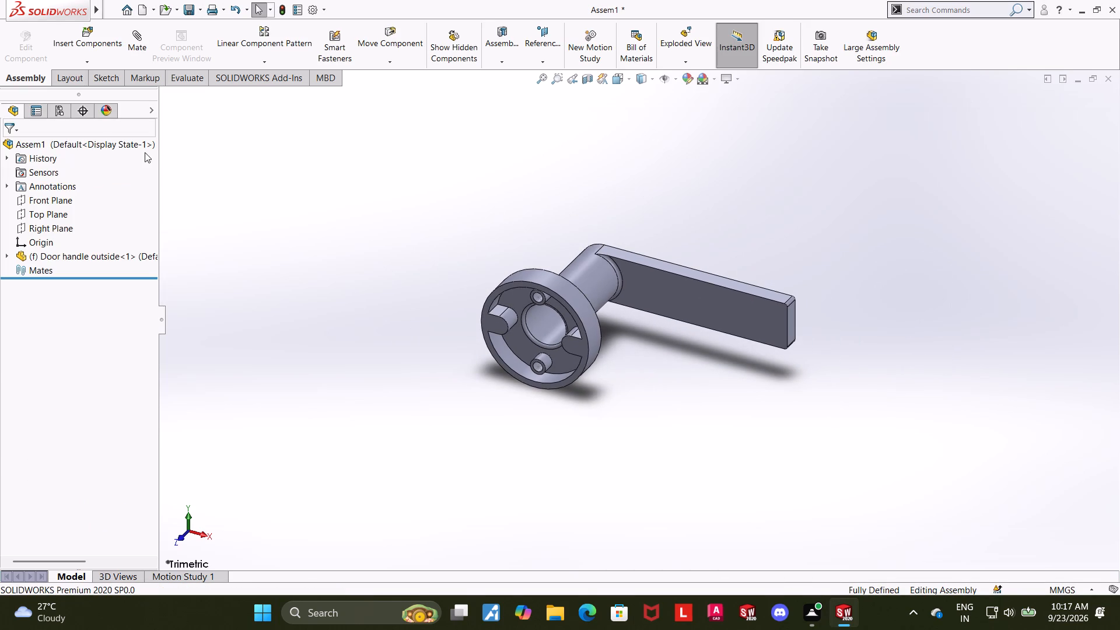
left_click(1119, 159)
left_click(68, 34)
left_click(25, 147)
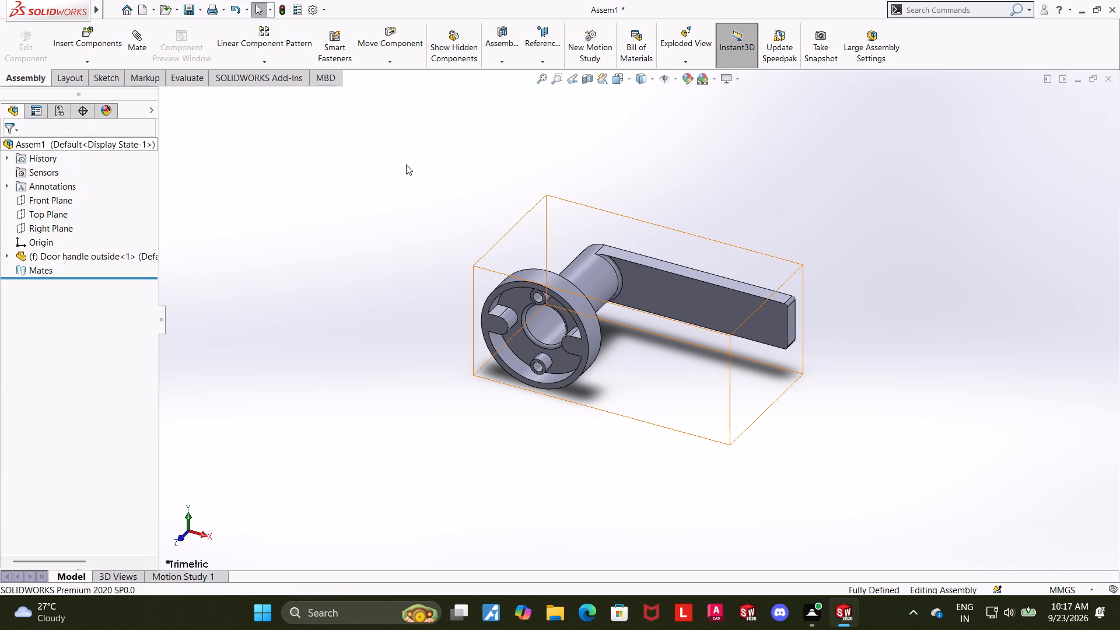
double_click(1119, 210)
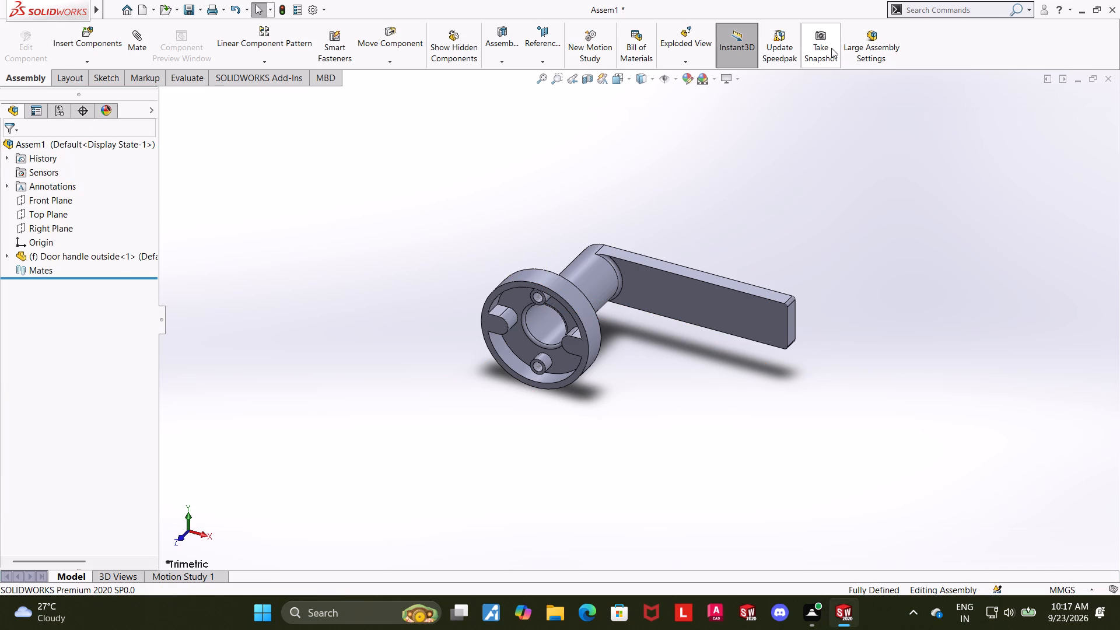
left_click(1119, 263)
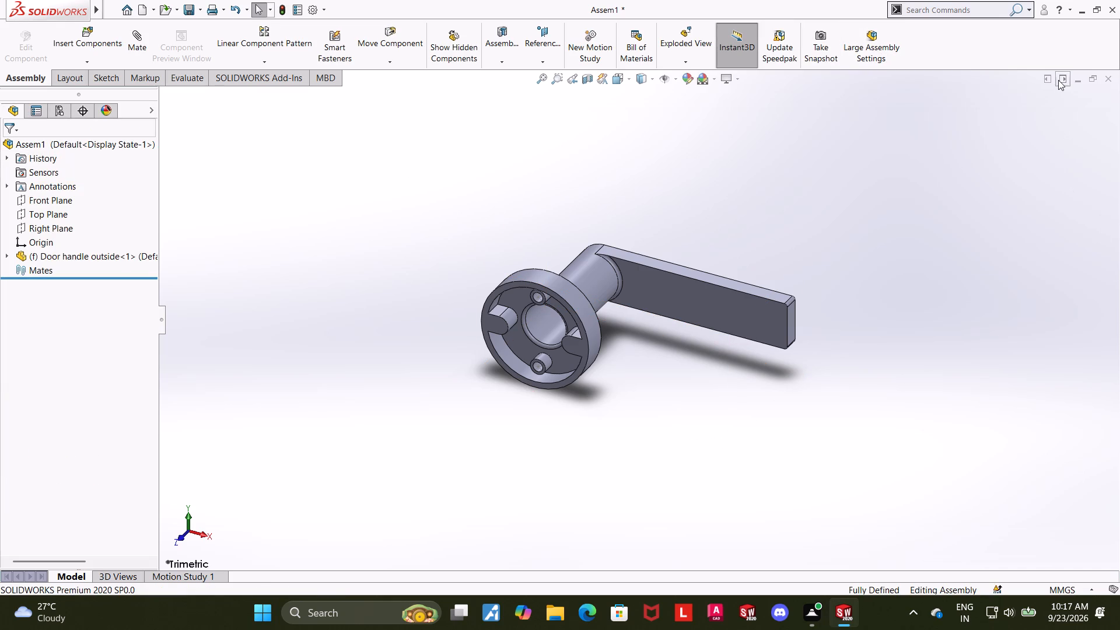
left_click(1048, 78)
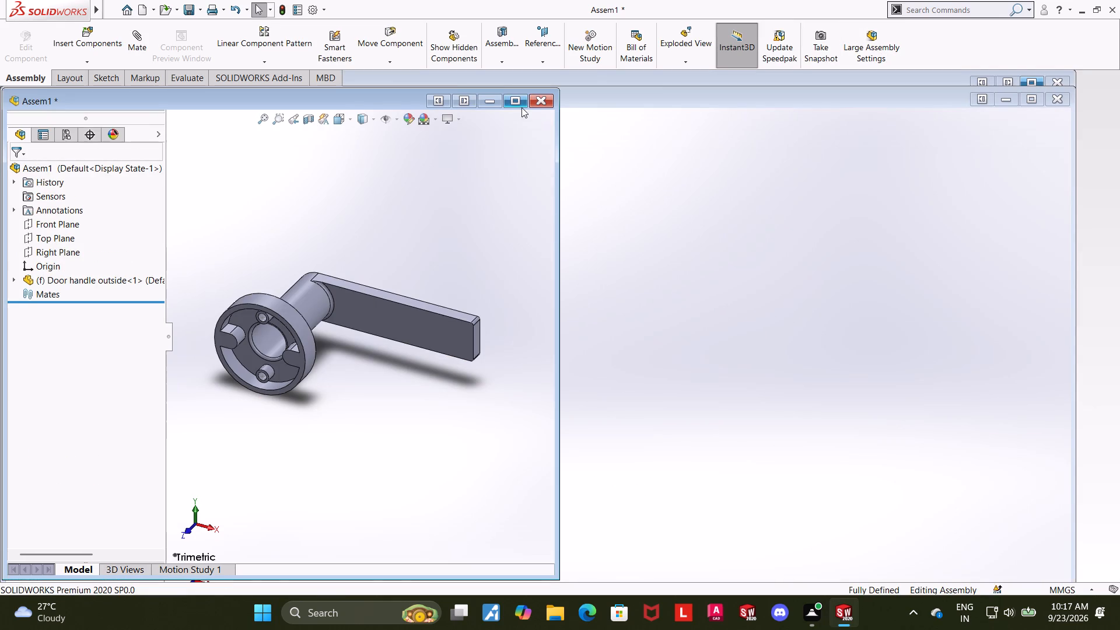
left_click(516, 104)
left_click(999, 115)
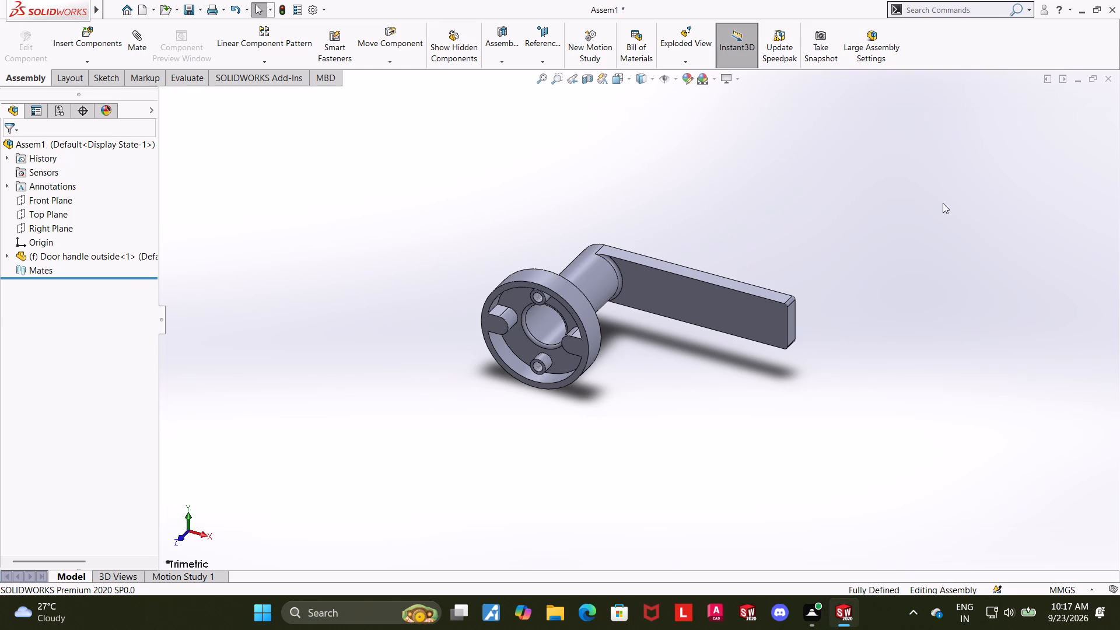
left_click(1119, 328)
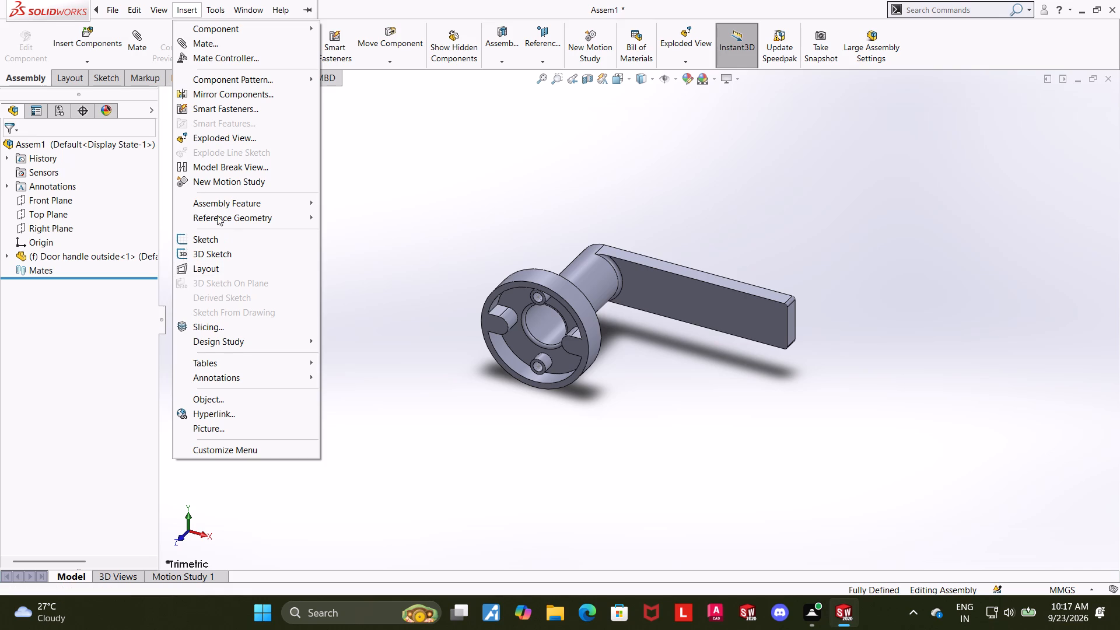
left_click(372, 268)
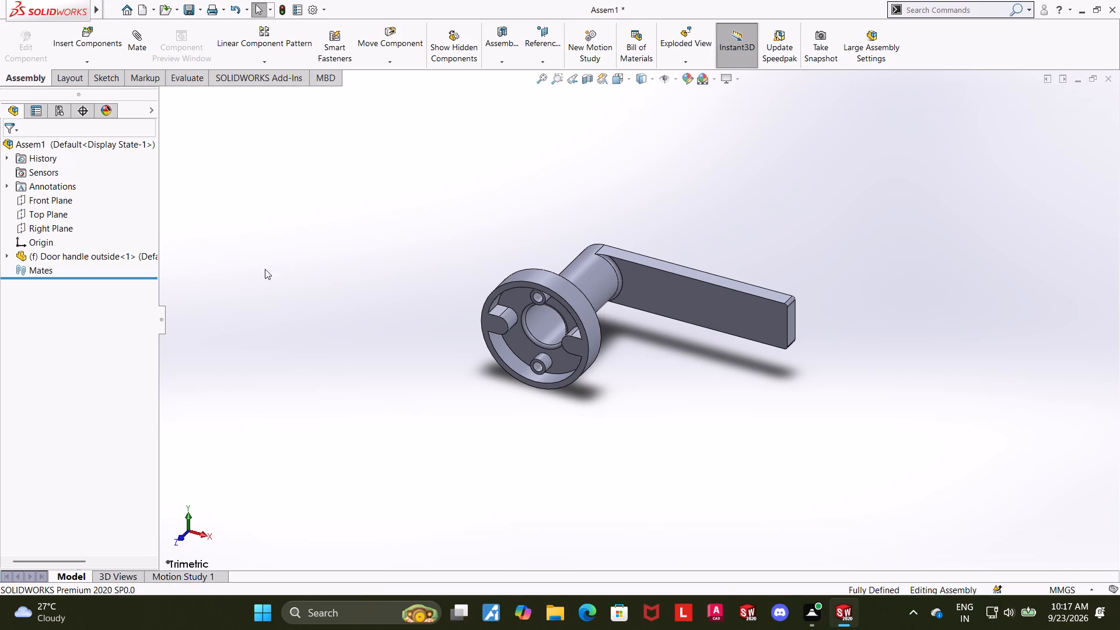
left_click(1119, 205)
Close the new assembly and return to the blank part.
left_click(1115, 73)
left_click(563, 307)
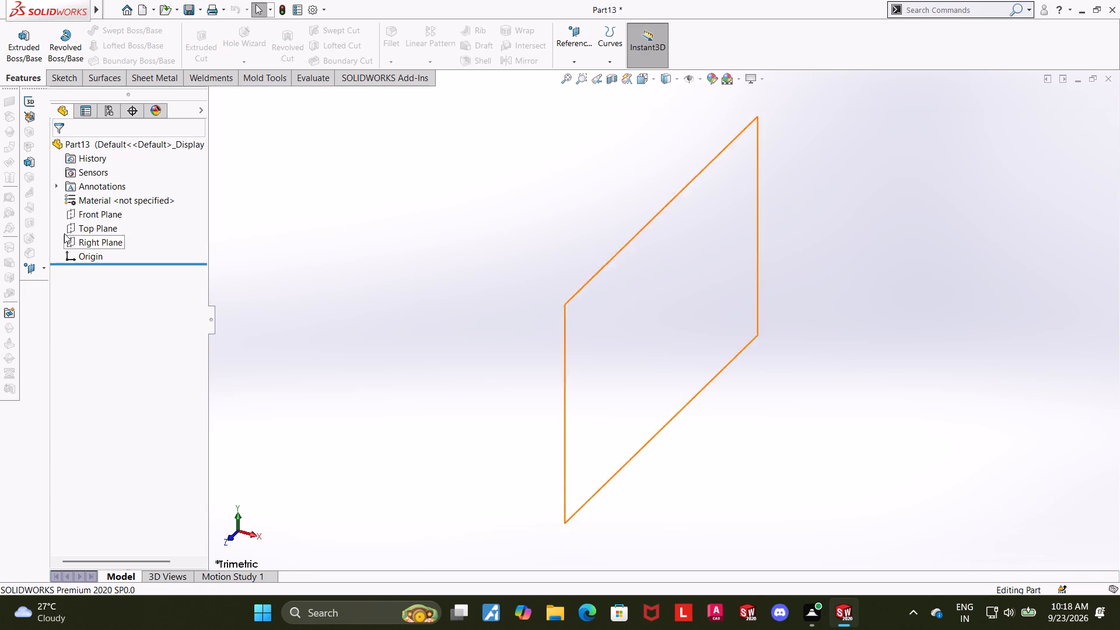
On the Front Plane, sketch a circle centred on the origin with a radius of about 1.59 in.
left_click(88, 212)
left_click(97, 190)
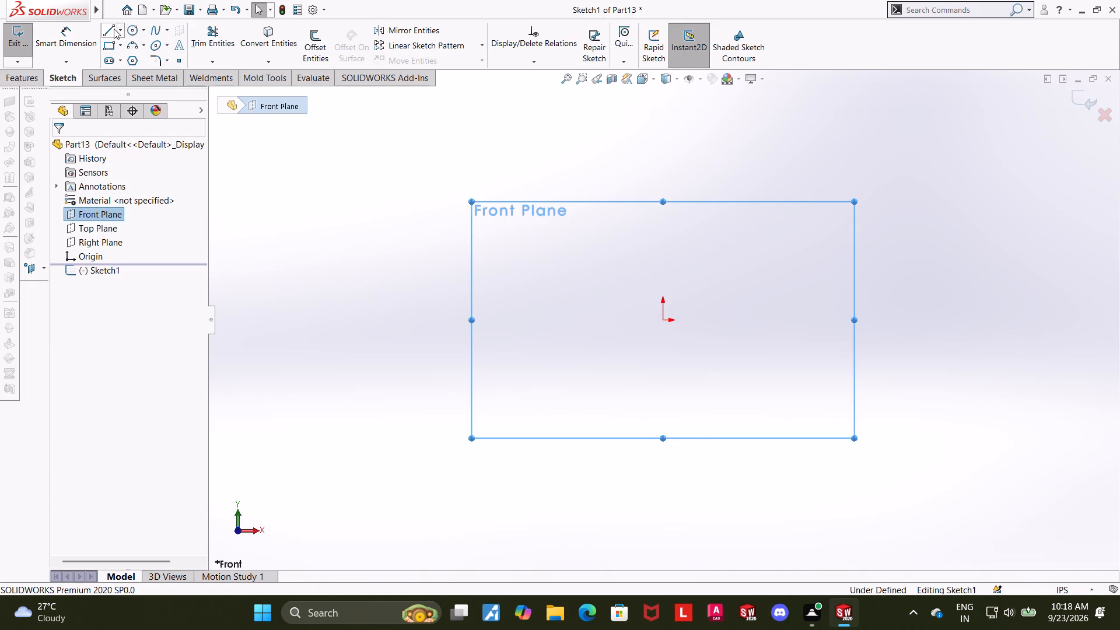
left_click(134, 30)
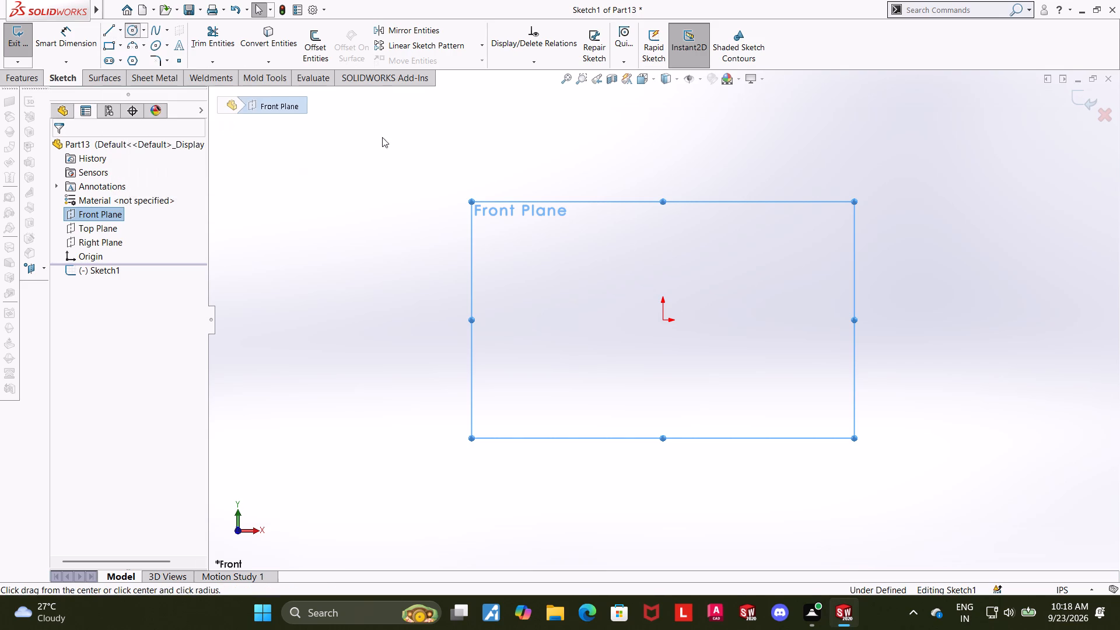
left_click(661, 318)
left_click(730, 265)
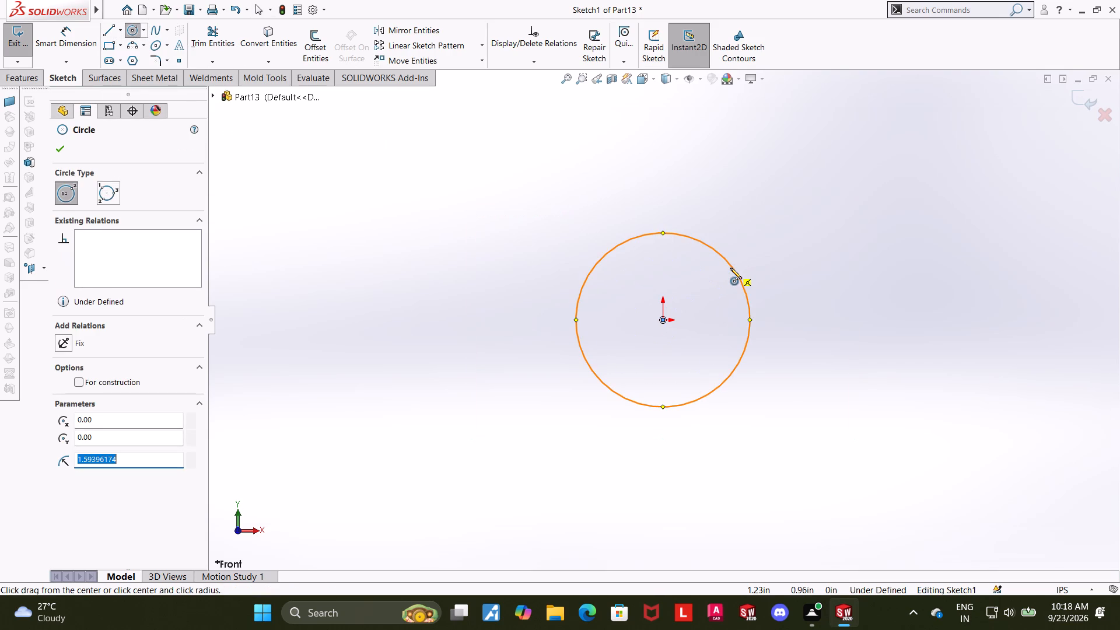
key("Escape")
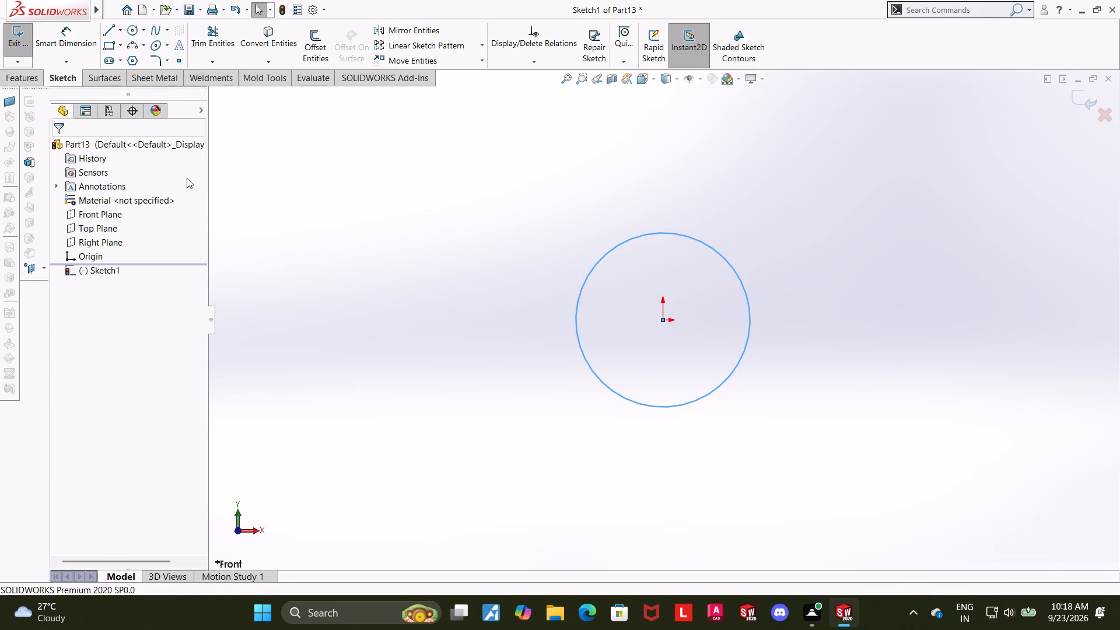
Dimension the circle's diameter as 0.19 in and exit the sketch.
left_click(63, 32)
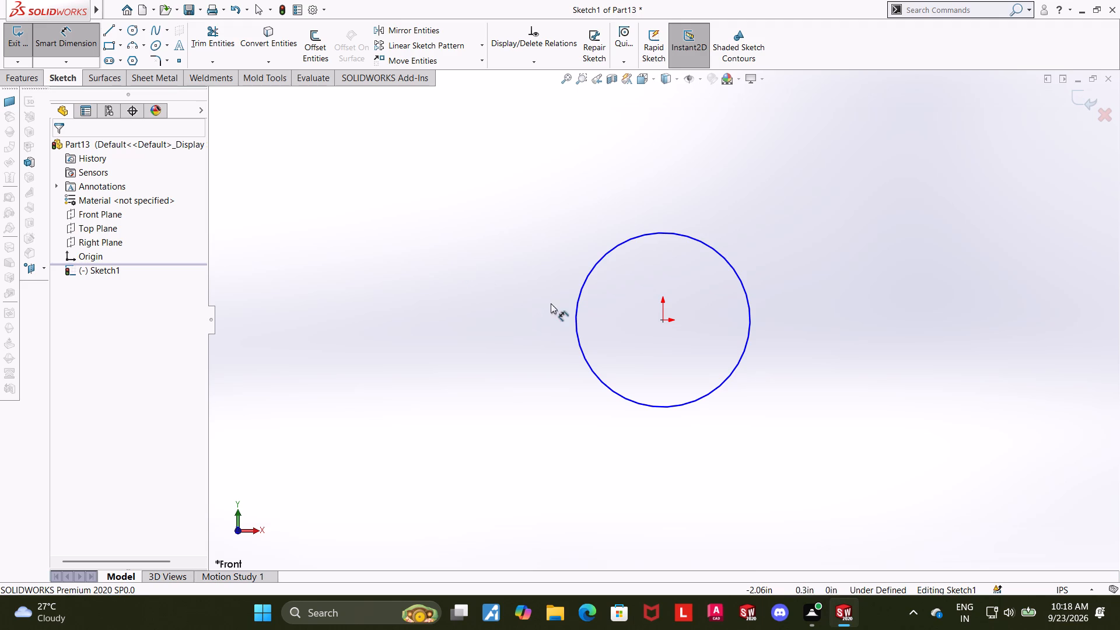
left_click(727, 376)
left_click(765, 410)
type("0.1")
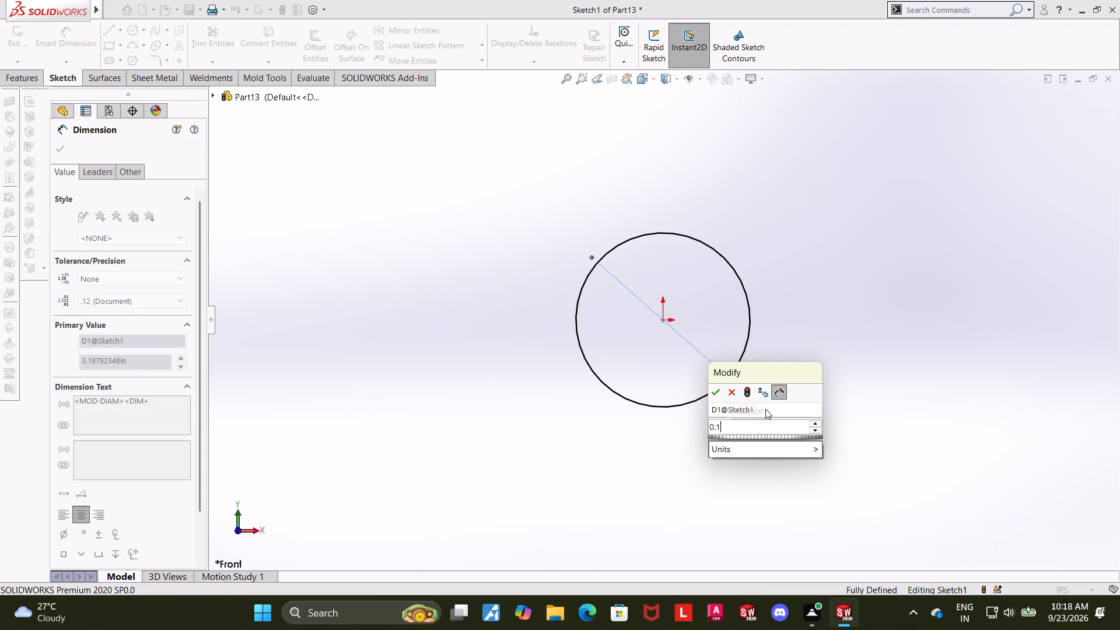
key("9")
key("Return")
left_click(1080, 103)
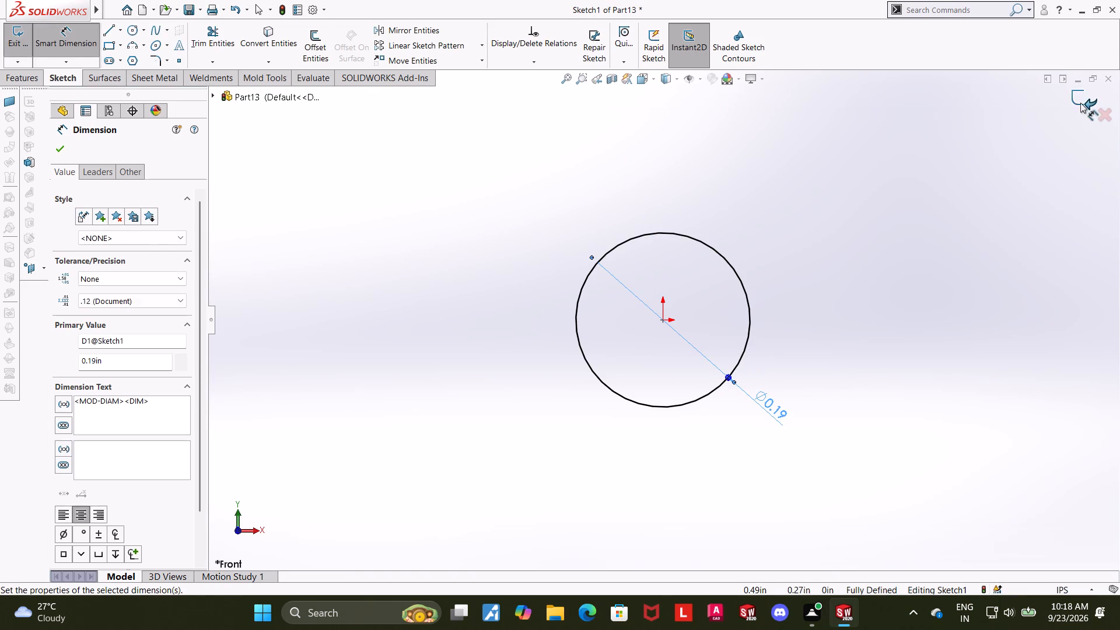
Extrude the circle as a blind boss 1 in deep to form a cylindrical rod.
middle_click_drag(866, 191, 839, 200)
left_click(6, 41)
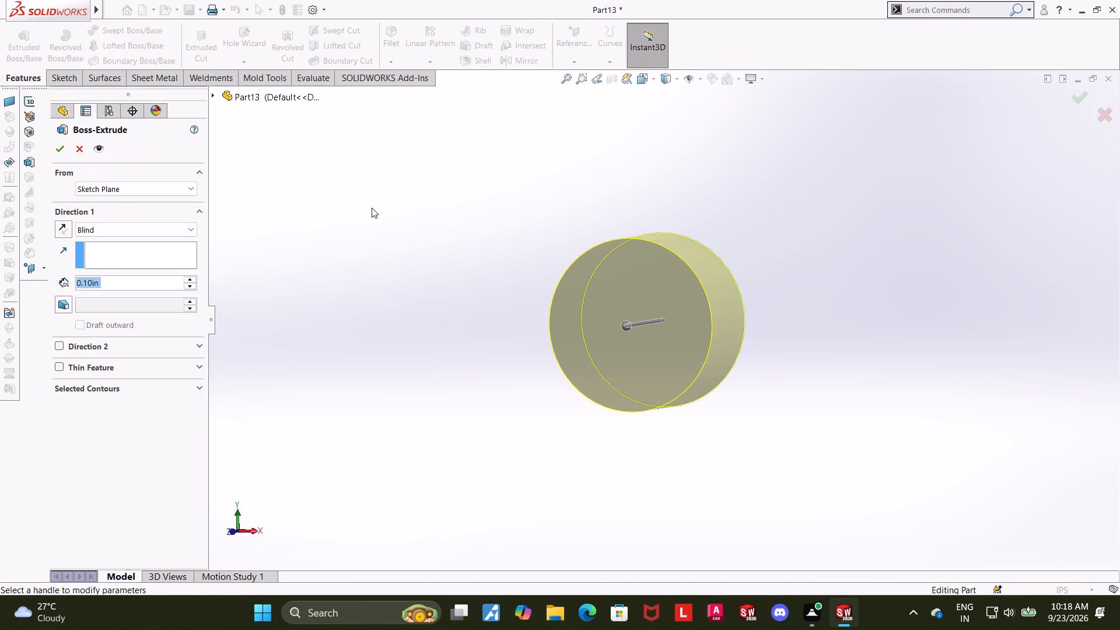
key("1")
key("Return")
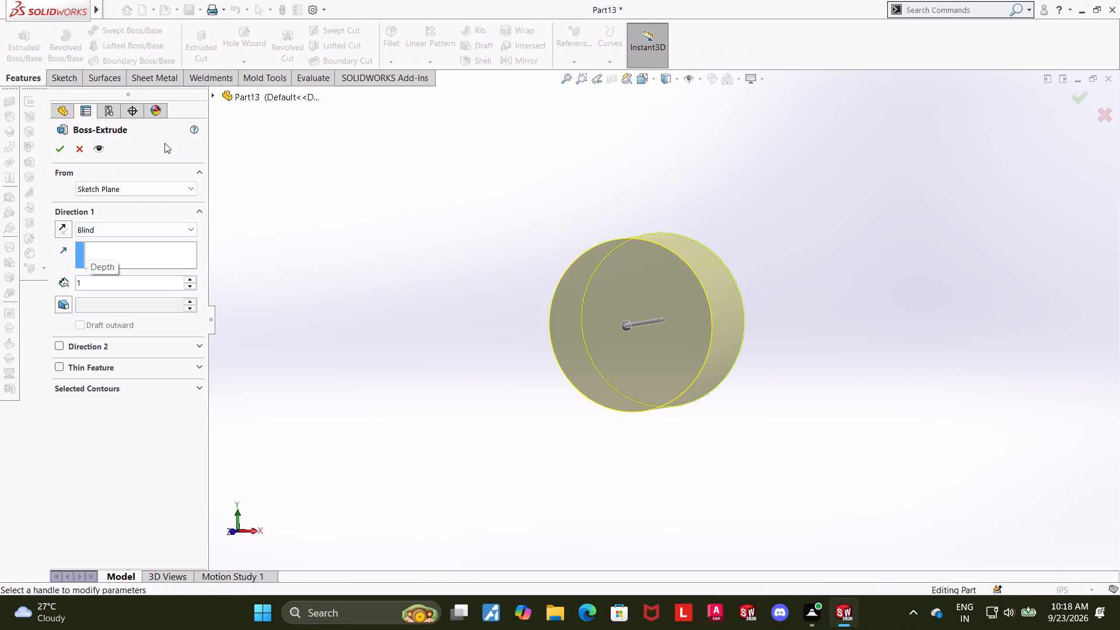
left_click(61, 145)
scroll(358, 194, "up", 3)
left_click(376, 233)
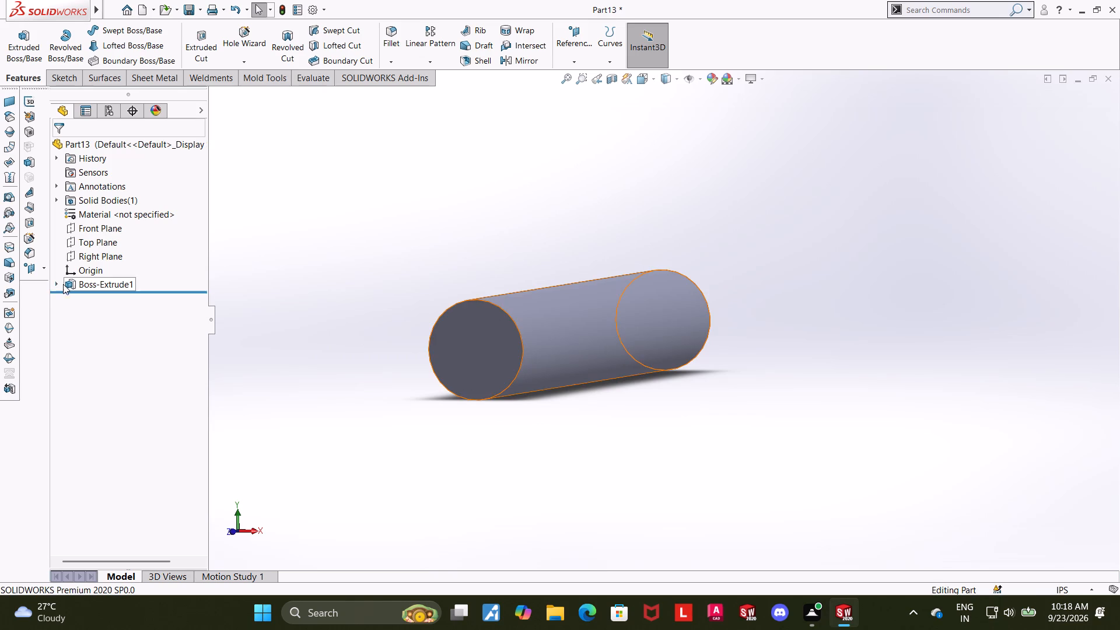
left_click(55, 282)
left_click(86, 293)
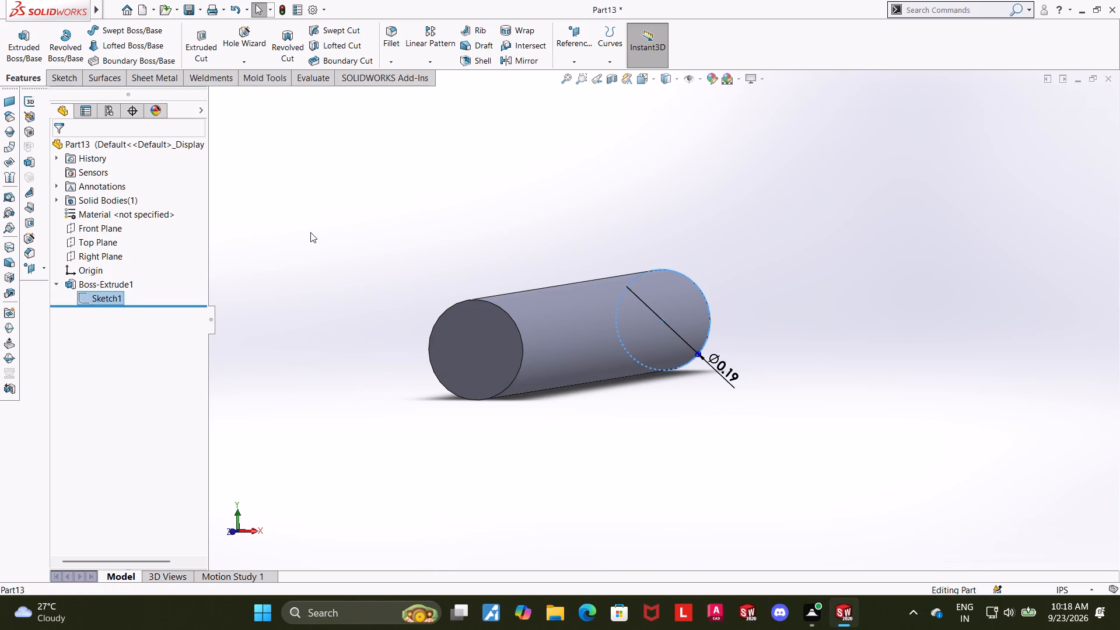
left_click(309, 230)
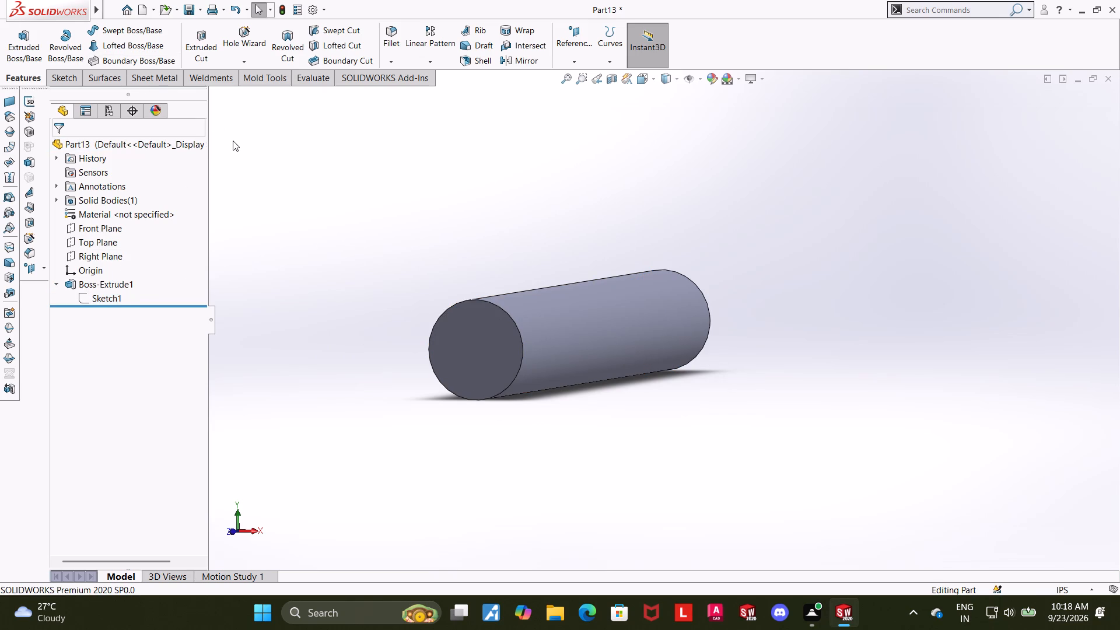
Start a new sketch on the Right Plane and view it face-on with the rod standing upright.
middle_click_drag(302, 157, 318, 58)
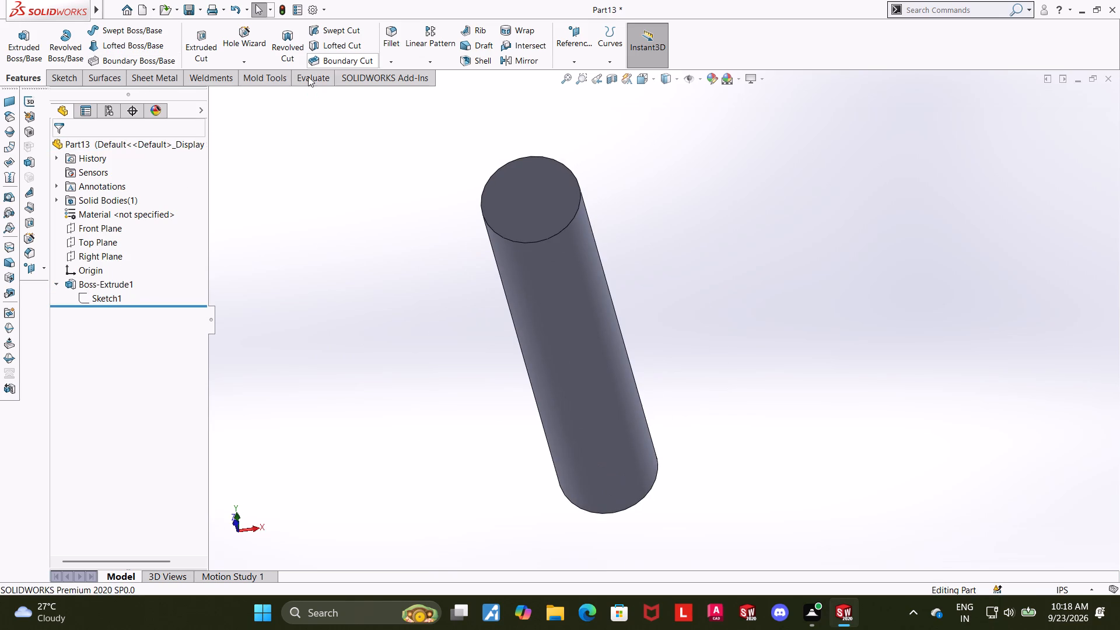
left_click(95, 257)
left_click(105, 243)
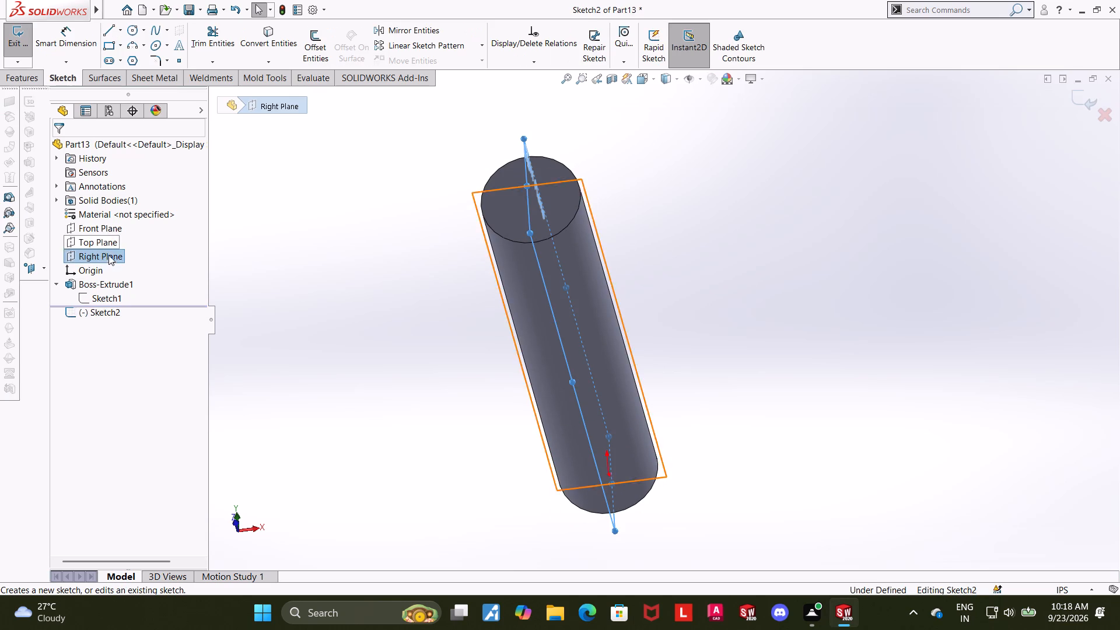
left_click(107, 320)
left_click(113, 314)
left_click(140, 301)
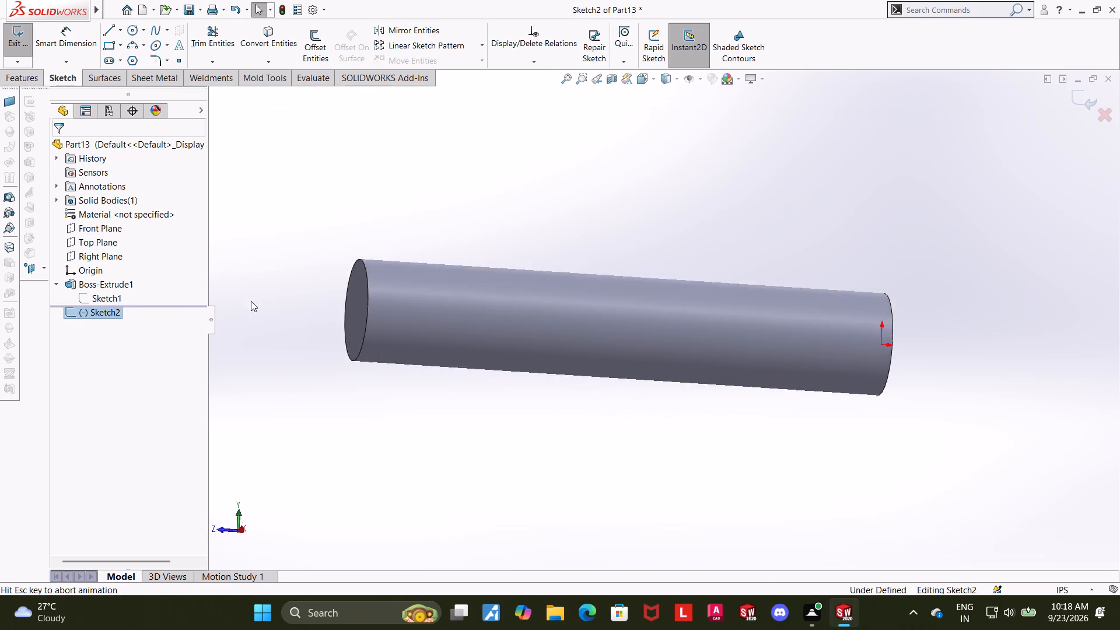
middle_click_drag(452, 343, 395, 480)
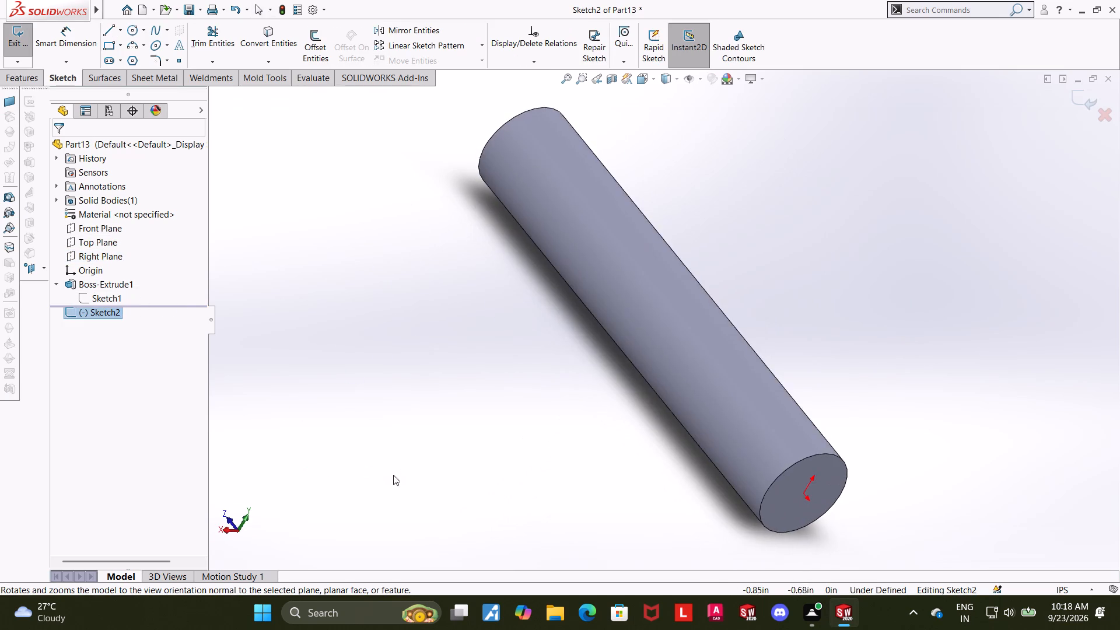
middle_click_drag(533, 198, 574, 280)
scroll(635, 134, "up", 5)
left_click(637, 76)
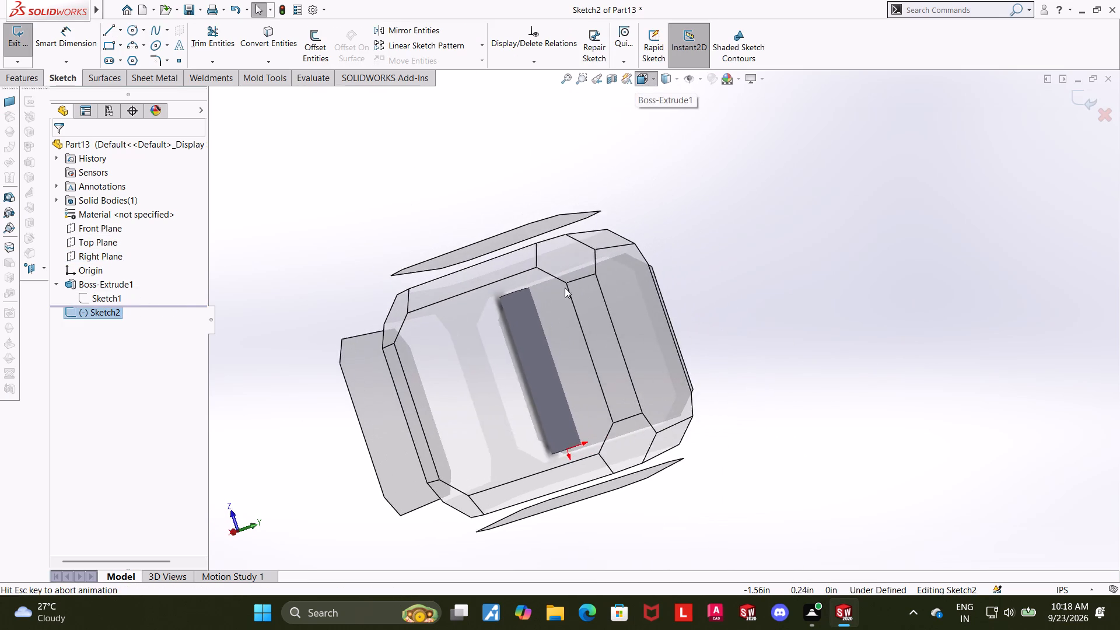
left_click(510, 344)
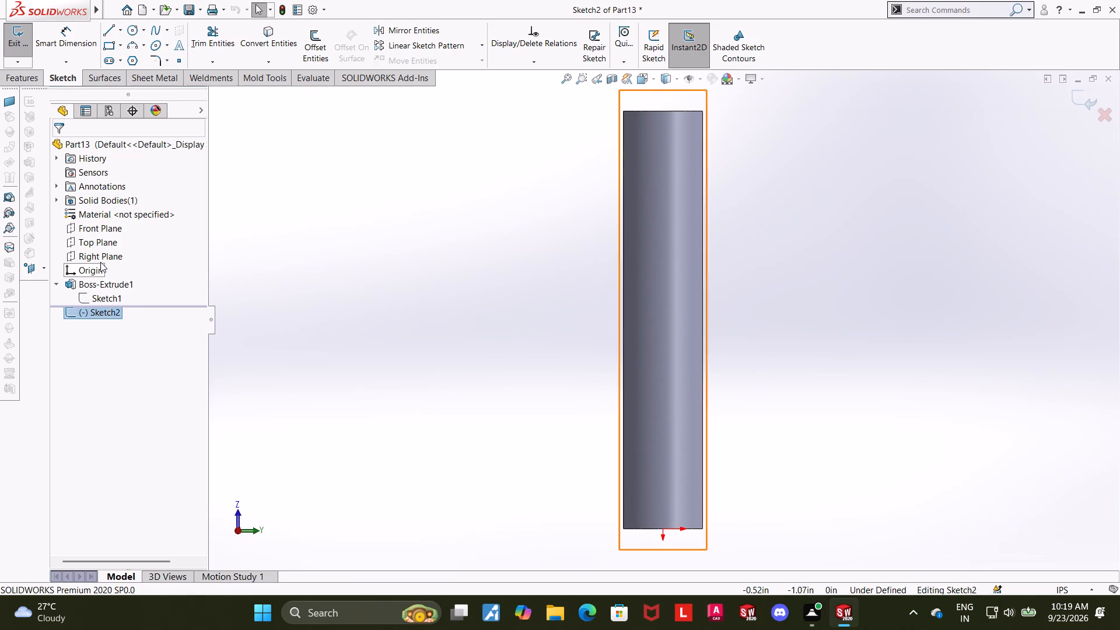
Sketch a vertical construction line about 0.32 in long, extending outward from the midpoint of the rod's end.
left_click(101, 261)
scroll(896, 114, "up", 3)
scroll(741, 209, "down", 4)
left_click_drag(575, 197, 577, 101)
scroll(627, 197, "up", 3)
scroll(627, 198, "down", 2)
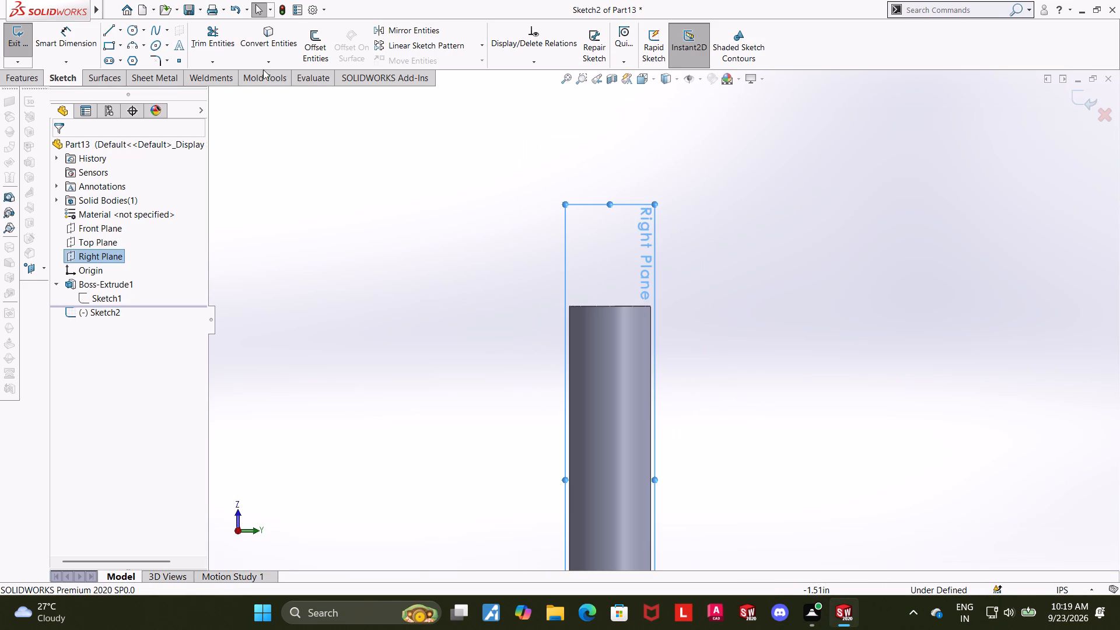
left_click(121, 30)
left_click(125, 62)
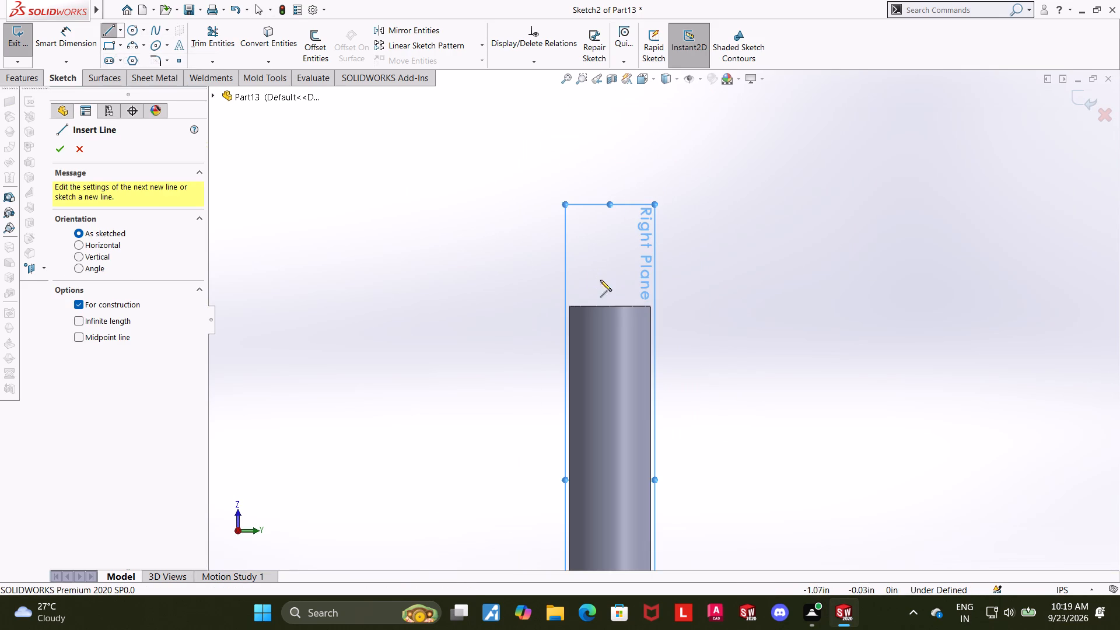
left_click(612, 305)
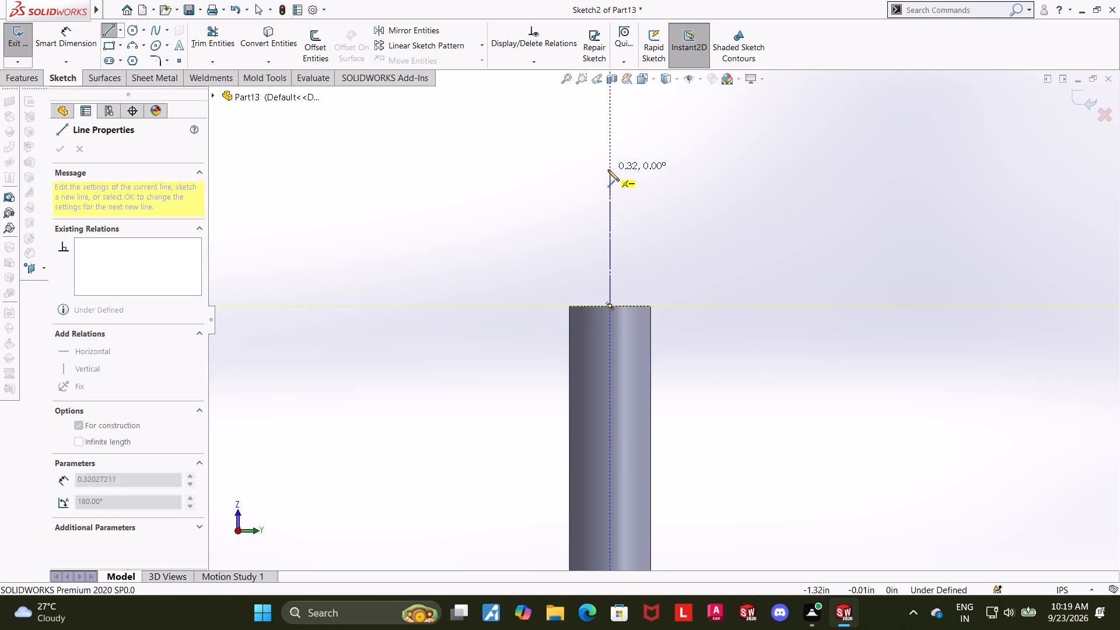
left_click(608, 170)
key("Escape")
key("Escape")
Sketch a horizontal line from the rod's end centre and a quarter arc of about 0.19 in radius up to the centreline.
scroll(660, 243, "down", 2)
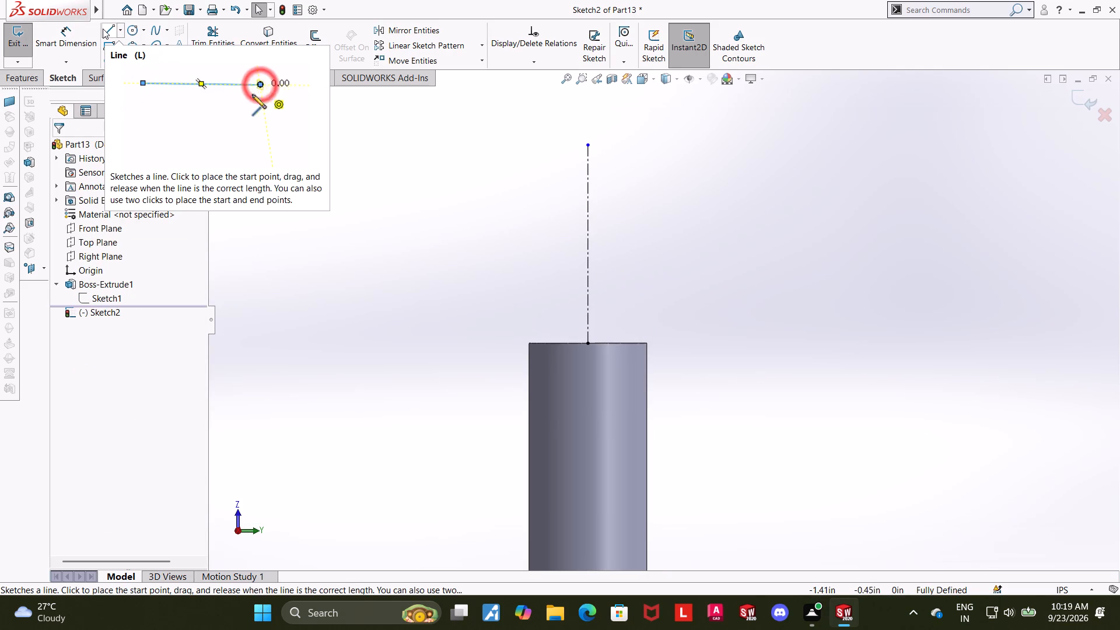
left_click(103, 29)
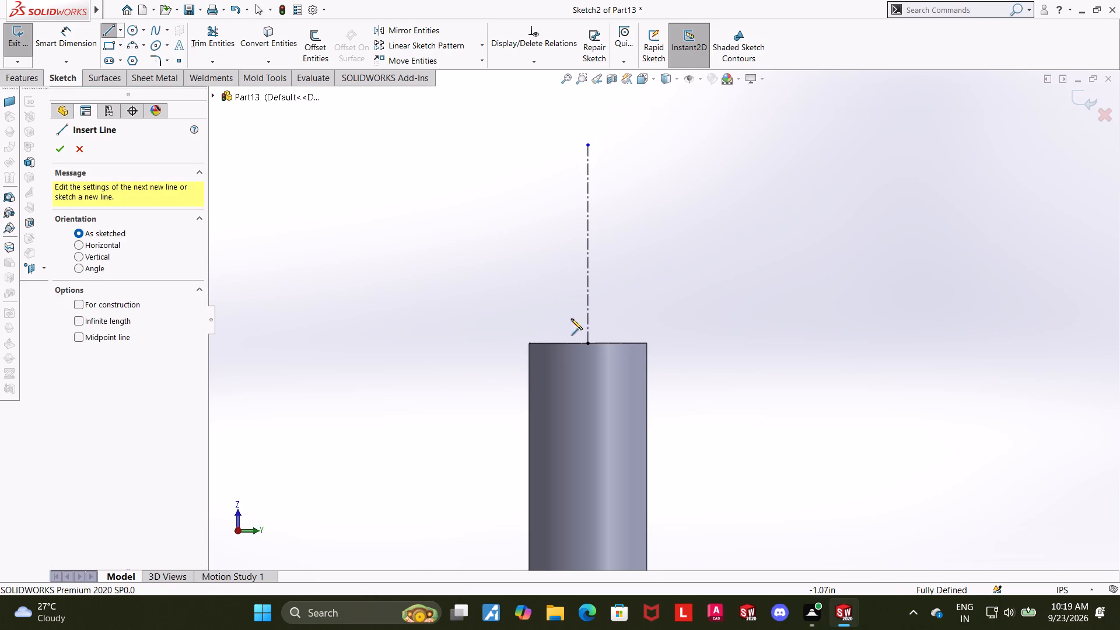
left_click(587, 342)
left_click(703, 342)
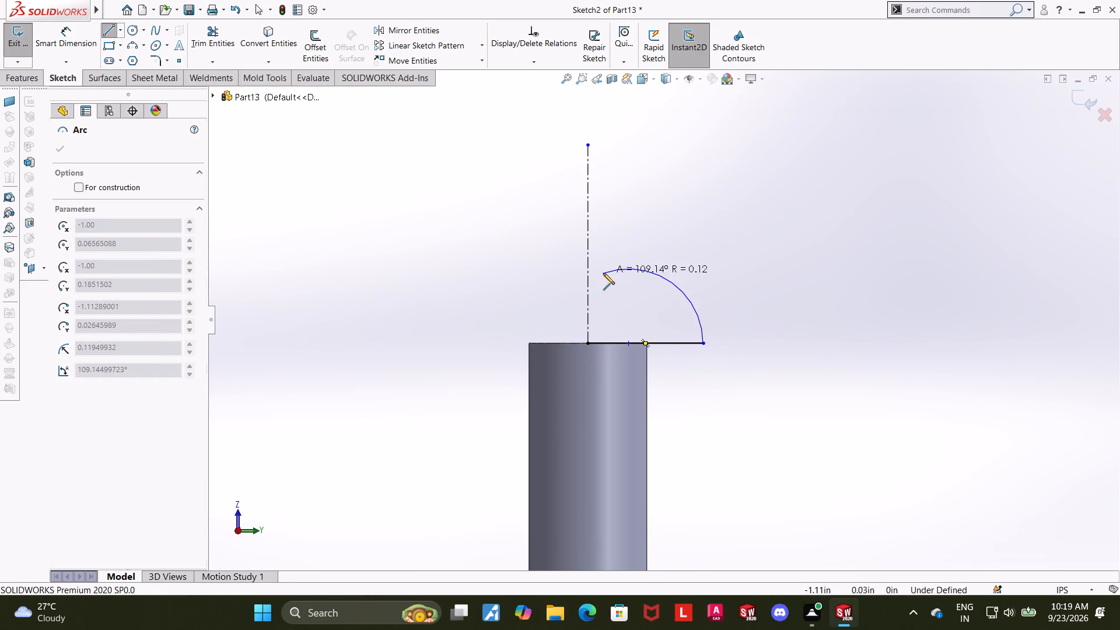
left_click(586, 228)
key("Escape")
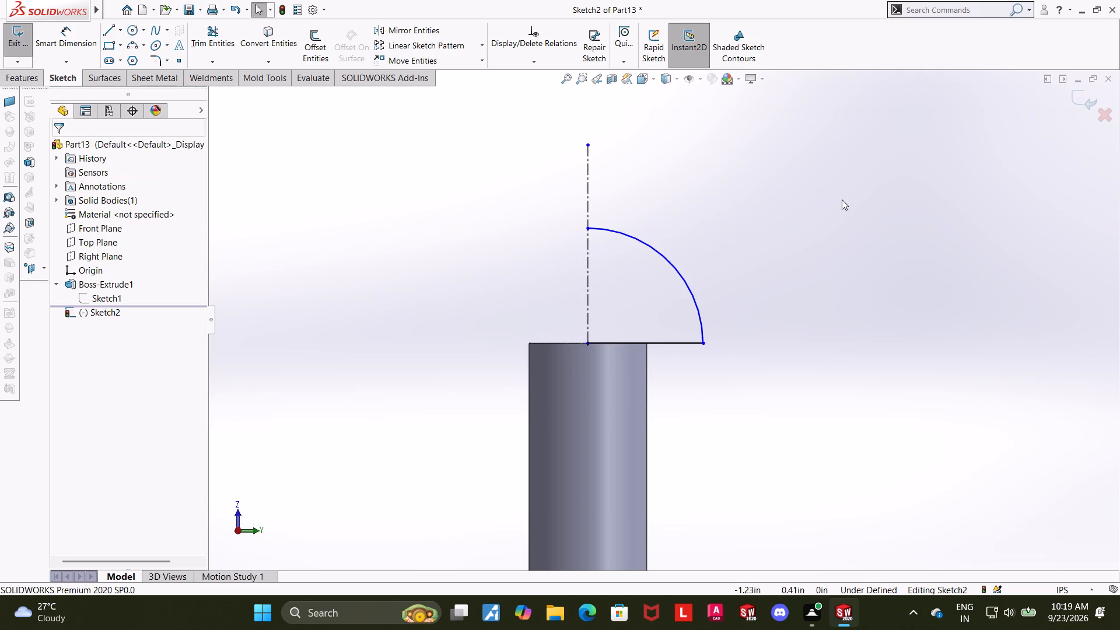
key("Escape")
Dimension the quarter arc's radius, keeping it at its drawn size.
left_click(74, 35)
left_click(683, 278)
left_click(788, 268)
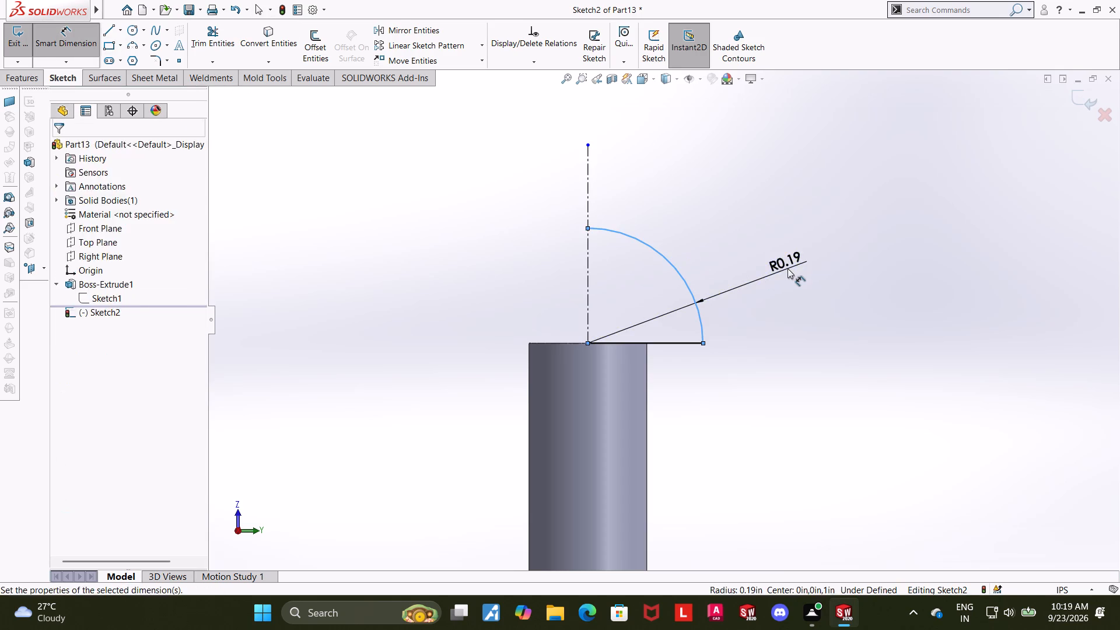
left_click(740, 250)
left_click(1031, 293)
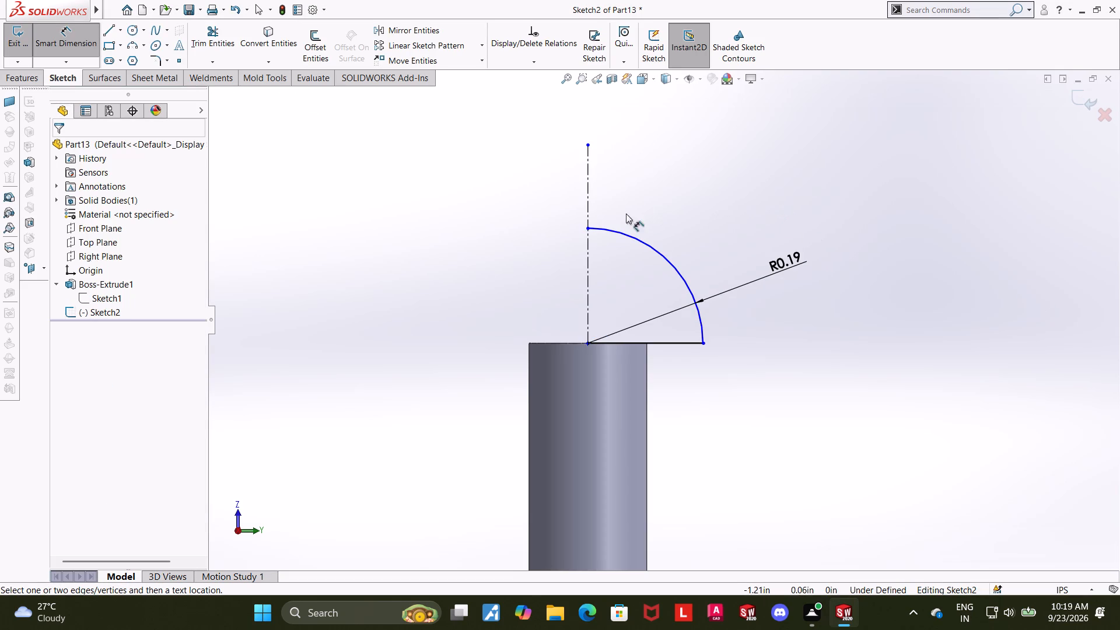
scroll(686, 264, "up", 6)
scroll(691, 298, "down", 4)
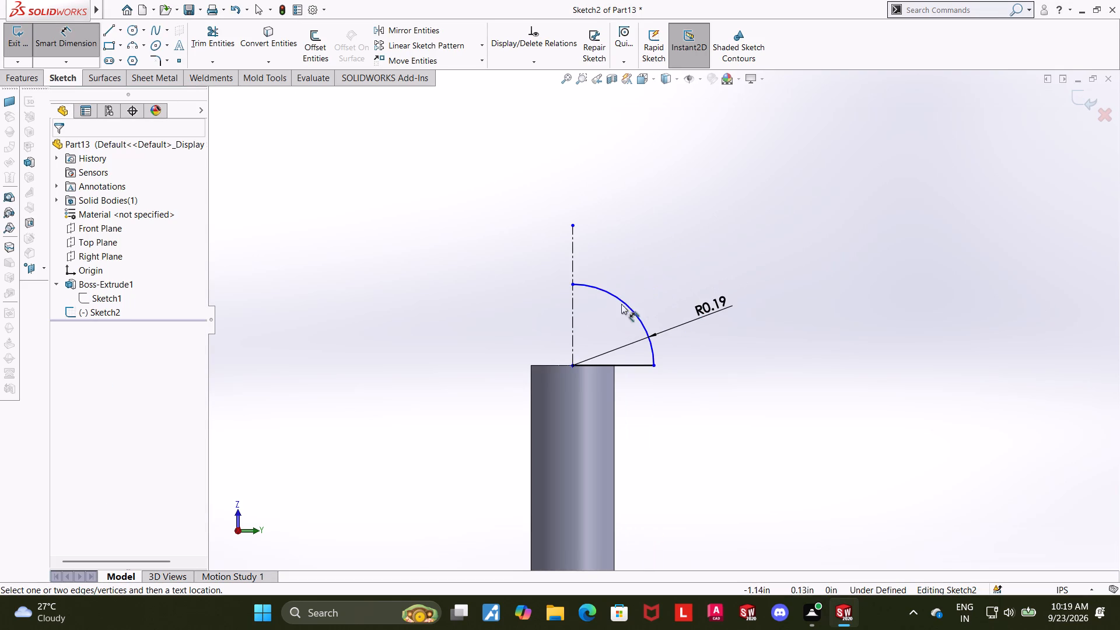
key("Escape")
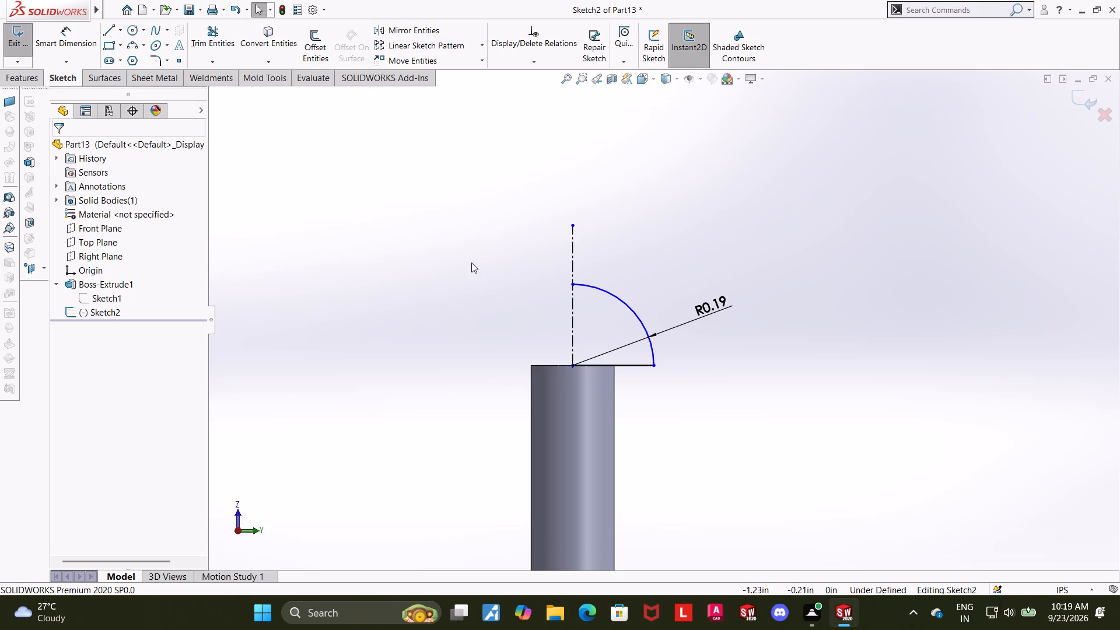
Close the quarter-circle profile with a vertical line from the arc's upper end to the rod's end centre.
left_click(107, 42)
left_click(110, 52)
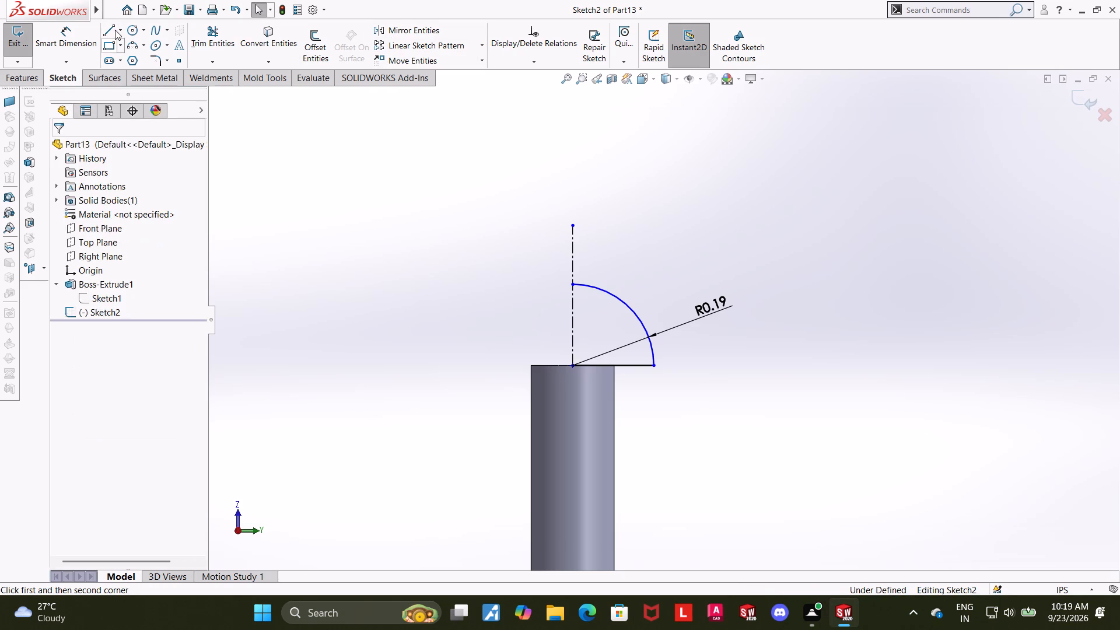
left_click(115, 30)
left_click(571, 286)
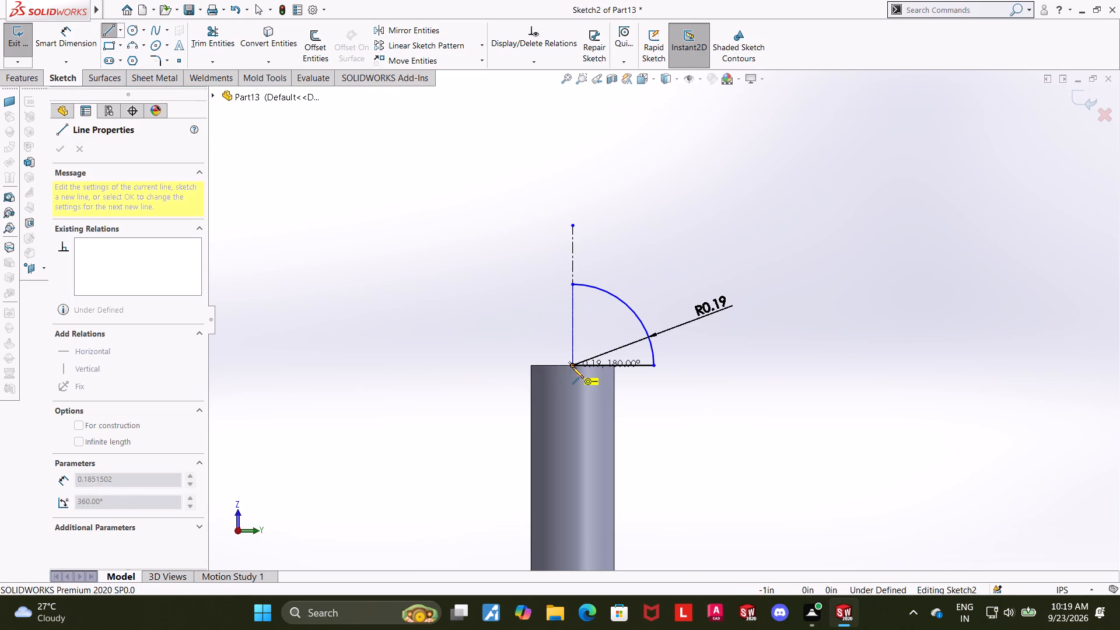
left_click(572, 367)
key("Escape")
key("Escape")
key("Escape")
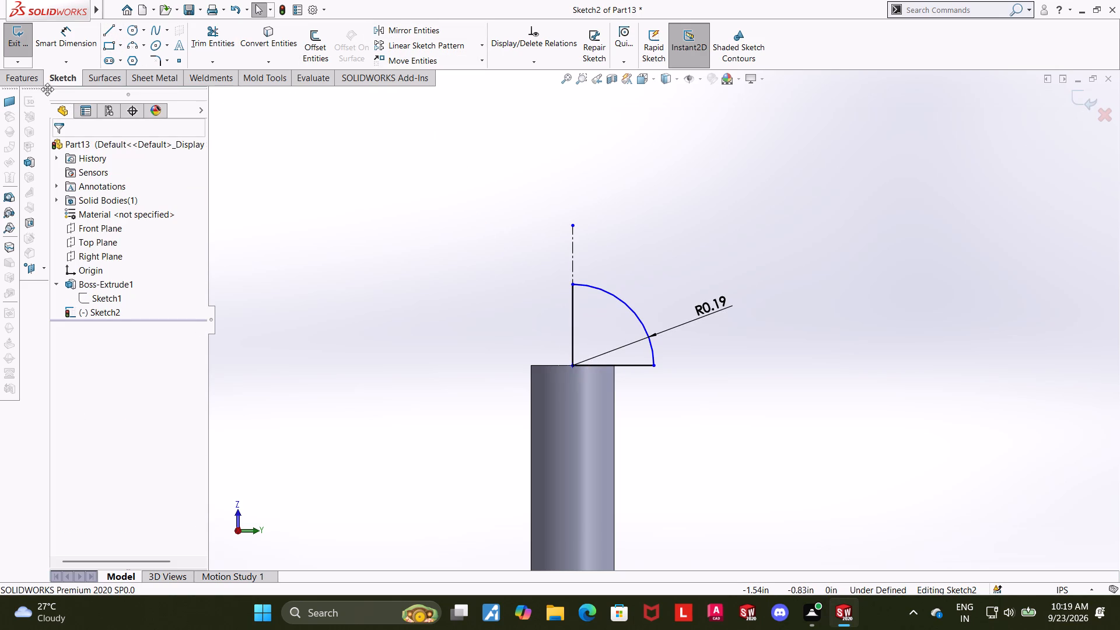
Dimension the height from the base line to the arc's upper end at its drawn size, and exit the sketch.
left_click(58, 44)
left_click(587, 367)
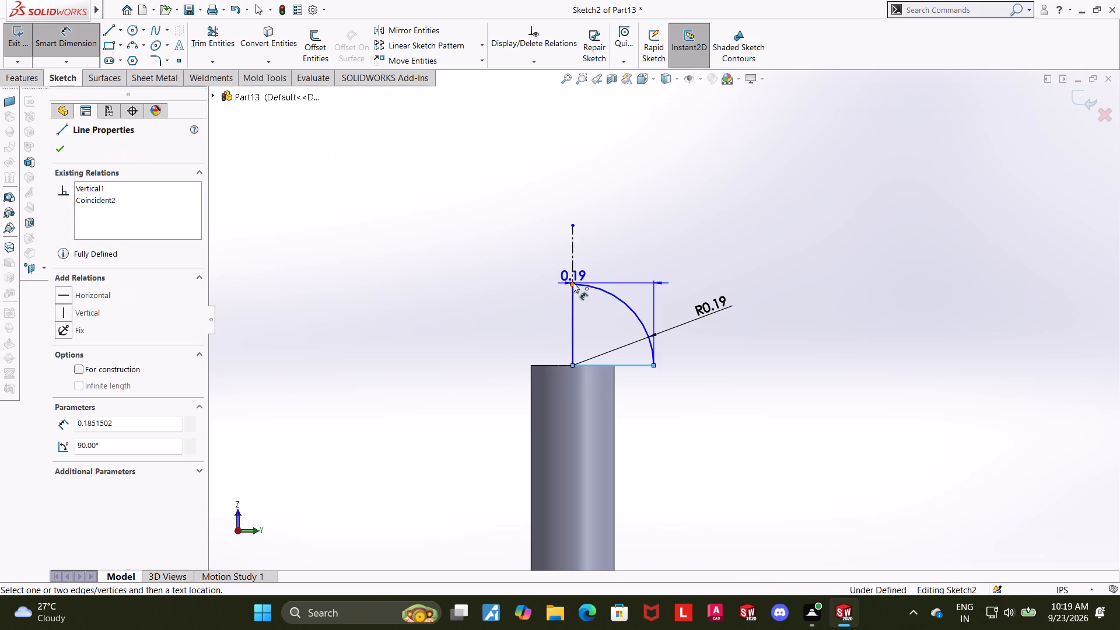
left_click(574, 284)
left_click(477, 302)
left_click(423, 288)
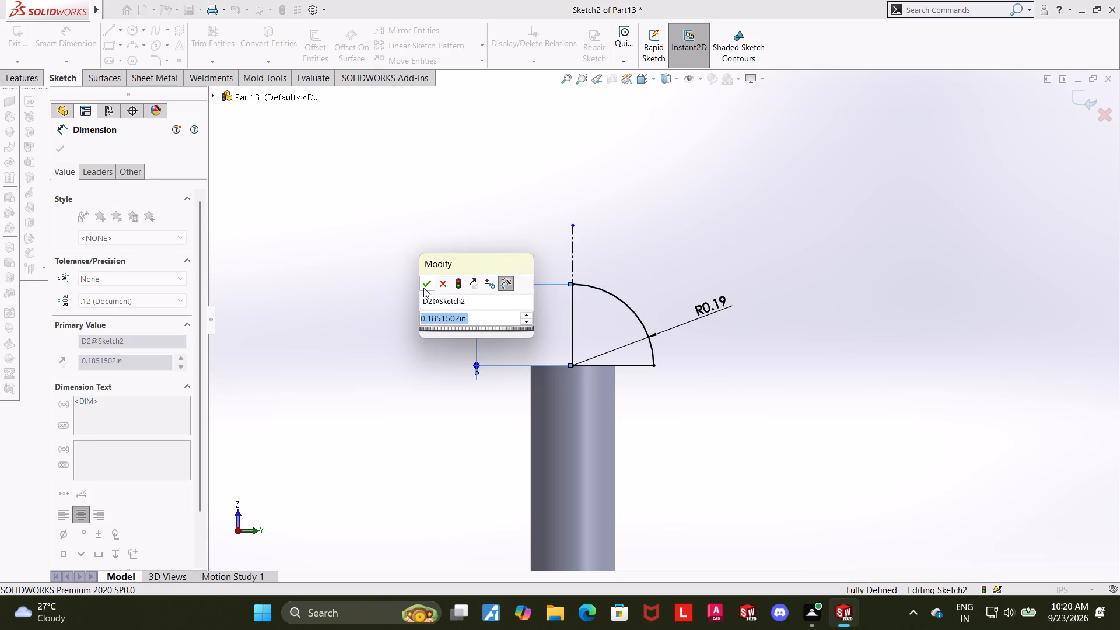
left_click(977, 223)
left_click(1067, 98)
left_click(1071, 97)
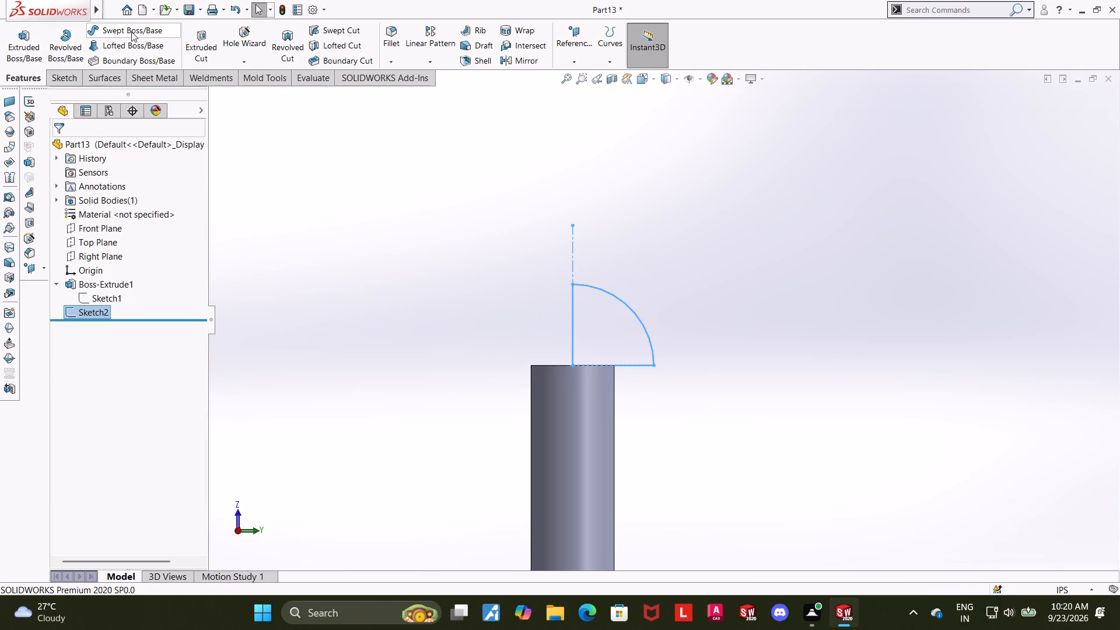
Revolve the quarter-circle profile 360 degrees about the centreline, merged with the rod, to form a domed head.
middle_click_drag(328, 164, 313, 177)
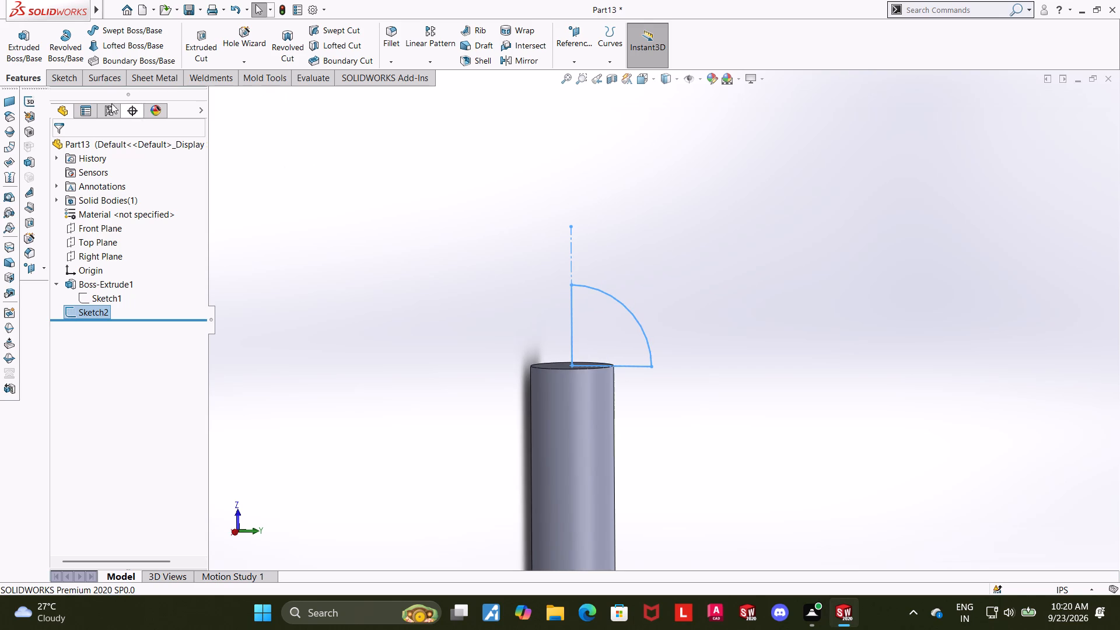
left_click(60, 55)
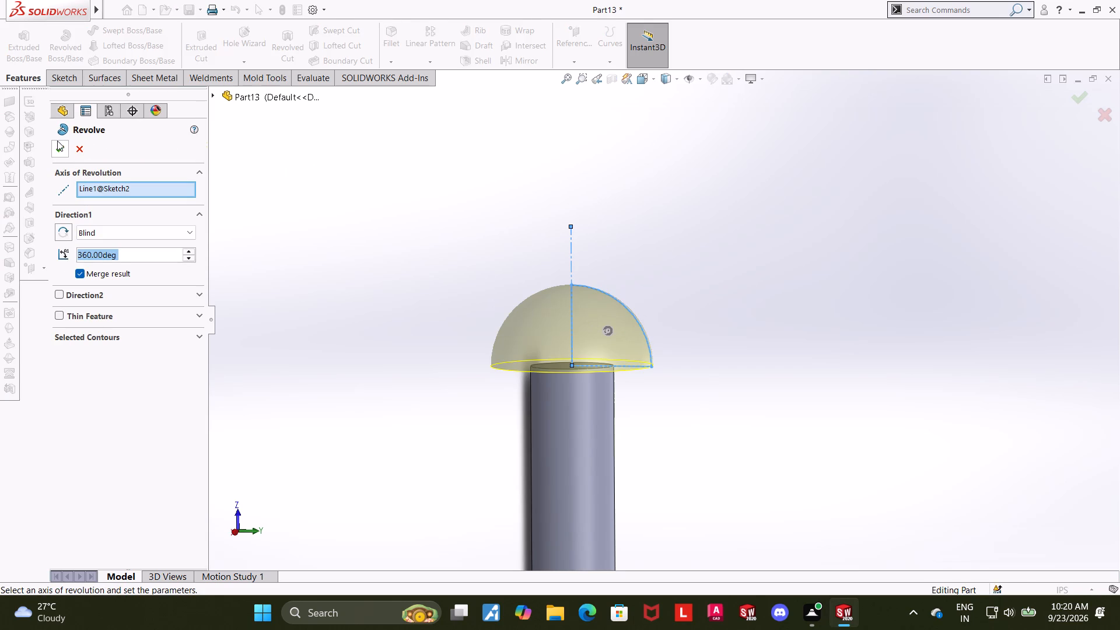
left_click(57, 143)
left_click(424, 266)
Examine the domed head and its junction with the rod.
scroll(358, 347, "up", 4)
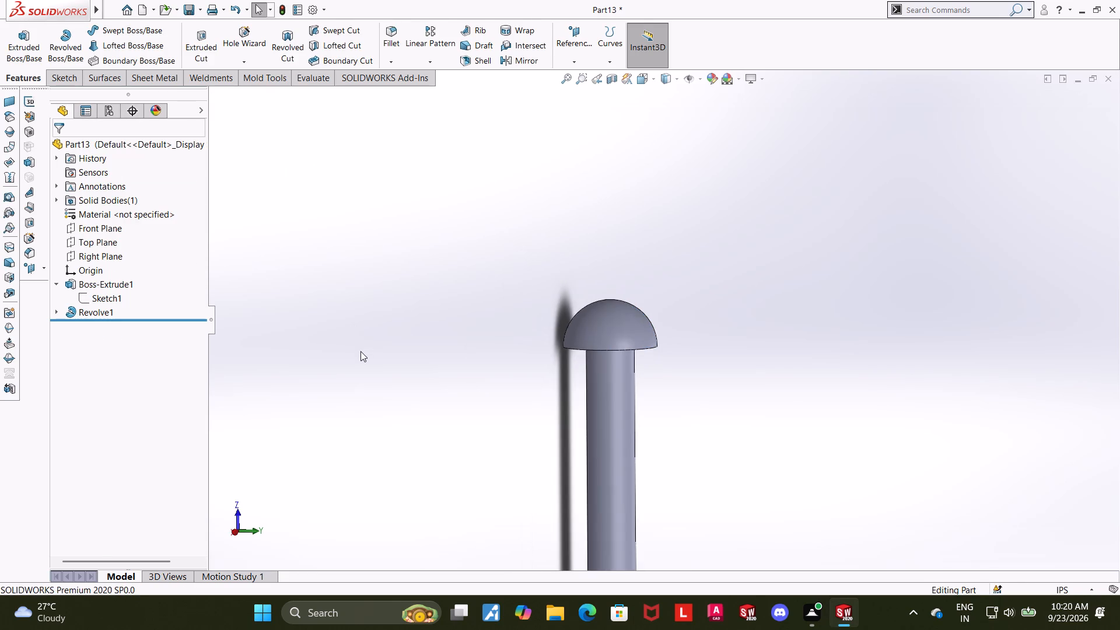
scroll(360, 349, "up", 3)
scroll(692, 333, "down", 2)
scroll(692, 333, "up", 5)
scroll(637, 374, "down", 4)
scroll(685, 264, "down", 1)
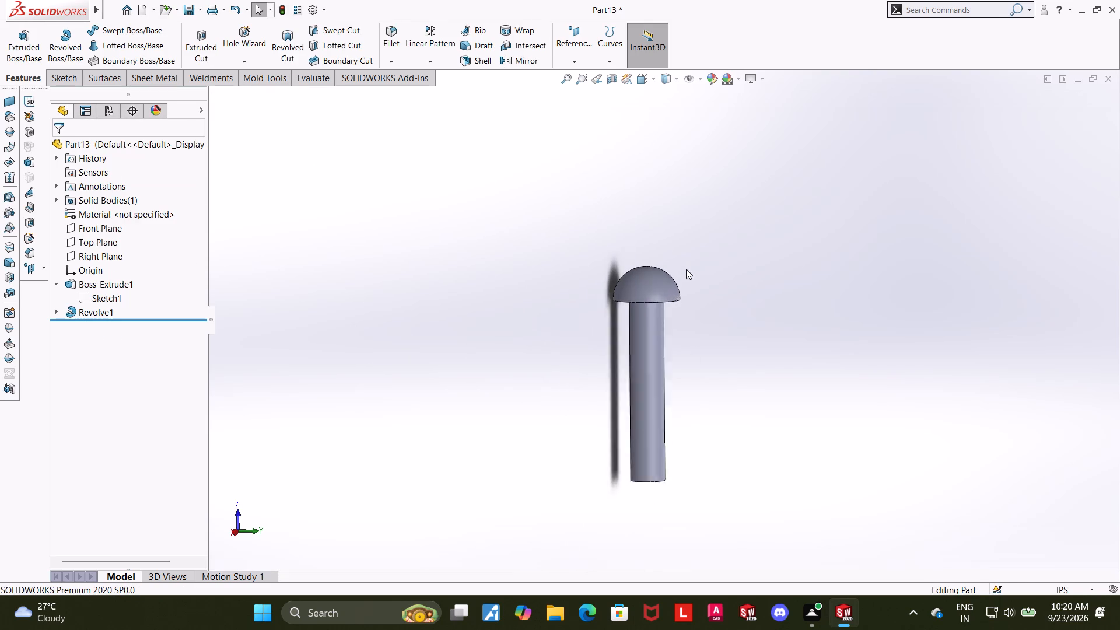
scroll(686, 269, "down", 2)
middle_click_drag(672, 311, 657, 359)
left_click(640, 310)
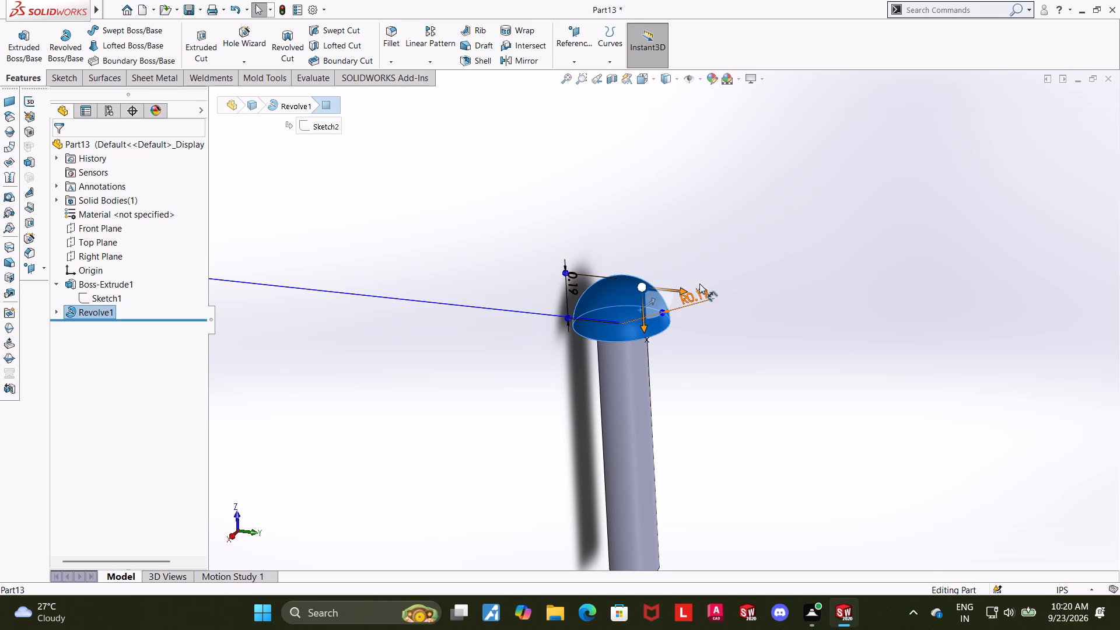
left_click(411, 324)
On the Right Plane, sketch a small corner rectangle about 0.05 in high straddling the dome's apex.
left_click(94, 260)
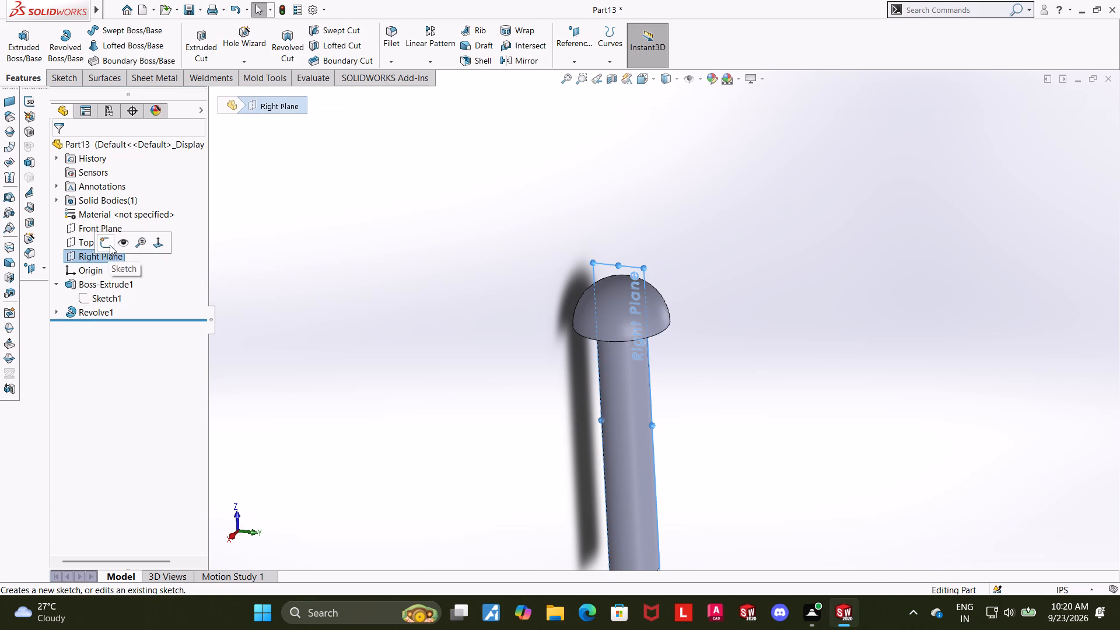
left_click(110, 245)
left_click(104, 327)
left_click(134, 312)
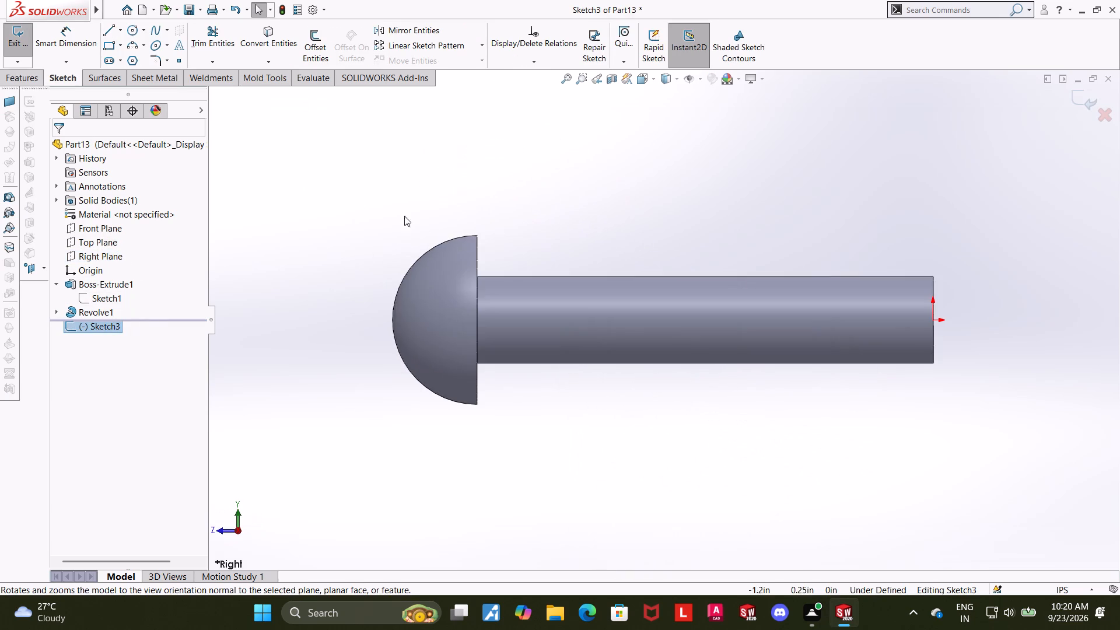
left_click(114, 43)
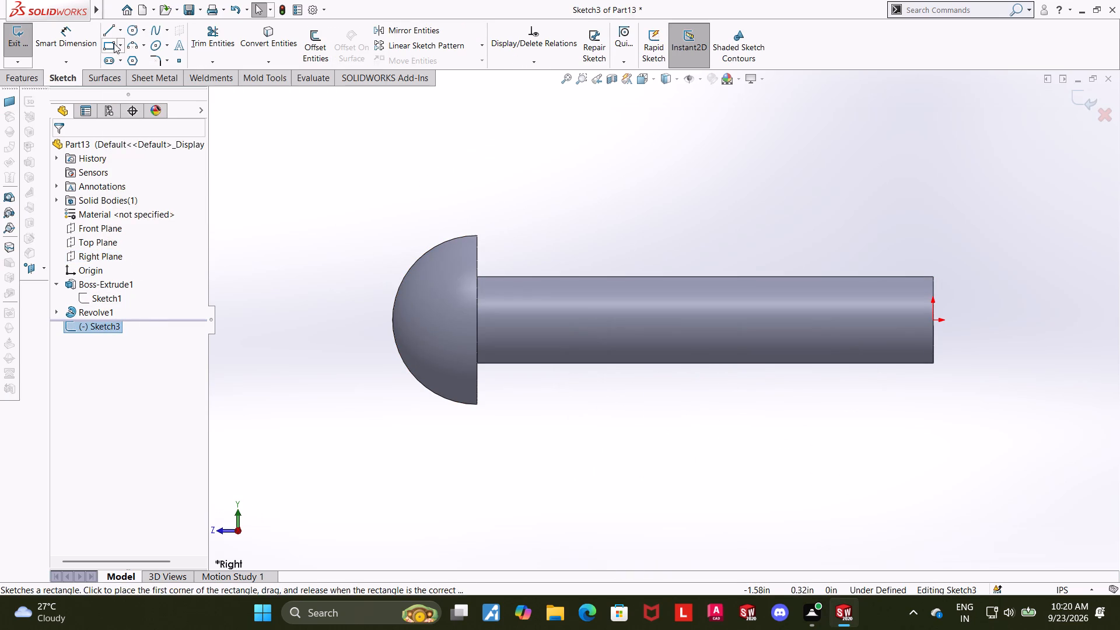
scroll(318, 218, "up", 1)
scroll(318, 218, "down", 3)
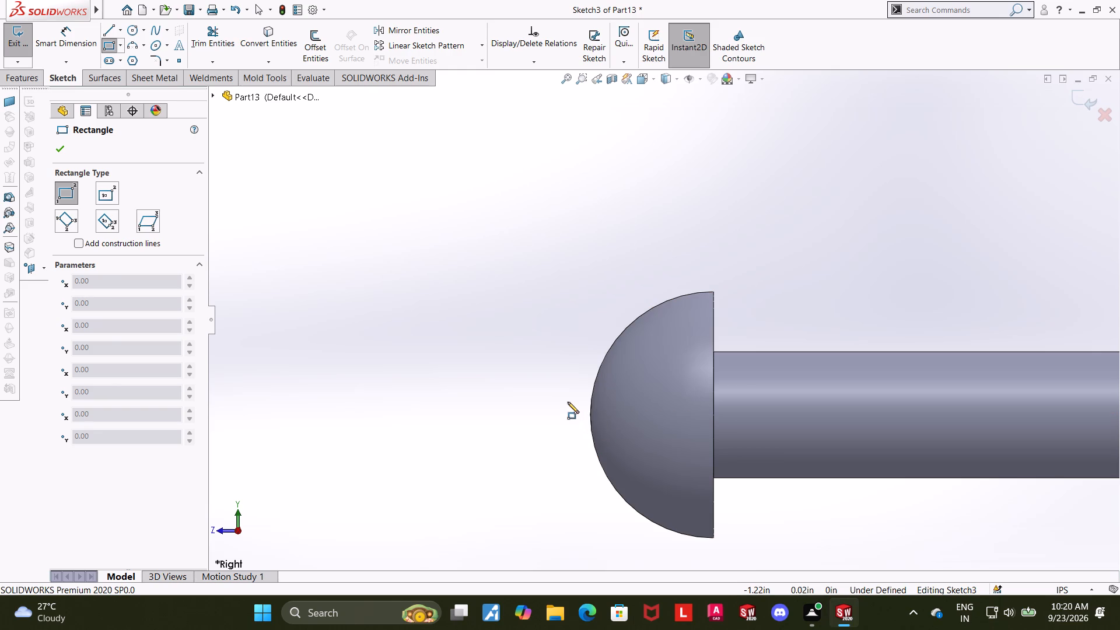
left_click(565, 399)
left_click(614, 430)
key("Escape")
key("Escape")
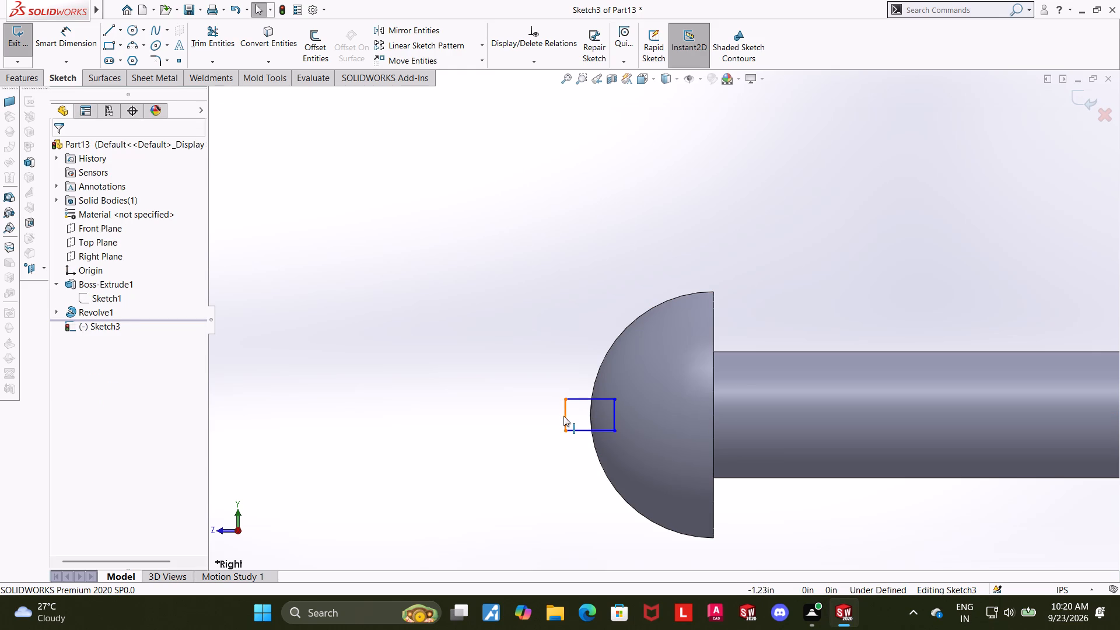
Add a horizontal relation between the midpoint of the rectangle's outer vertical edge and the origin.
left_click(565, 415)
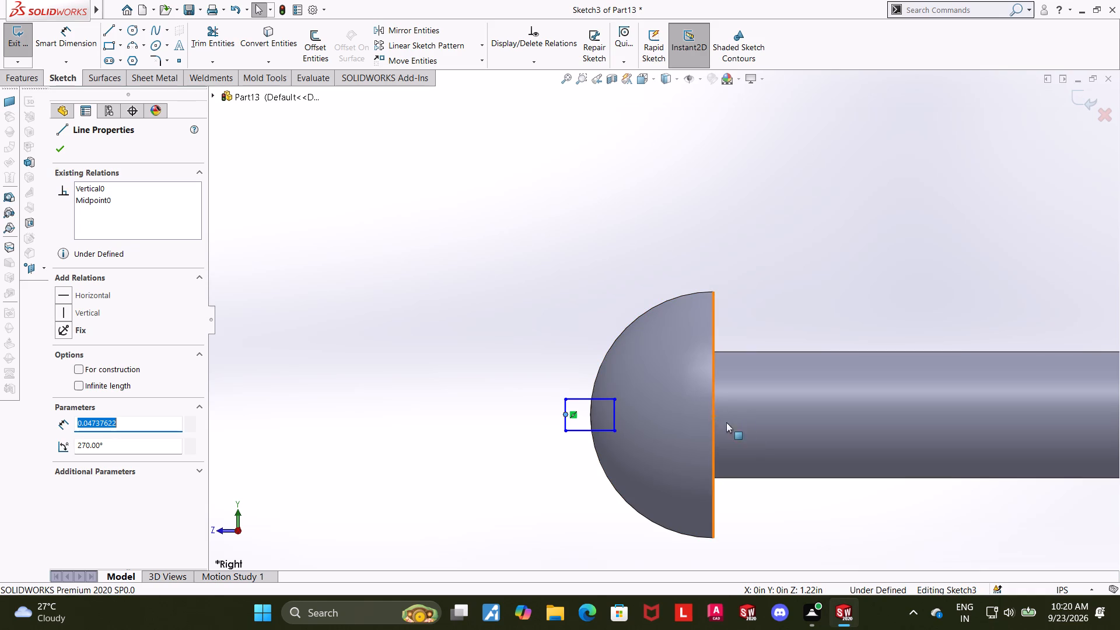
scroll(737, 423, "up", 4, "ctrl")
left_click(1007, 367, "ctrl")
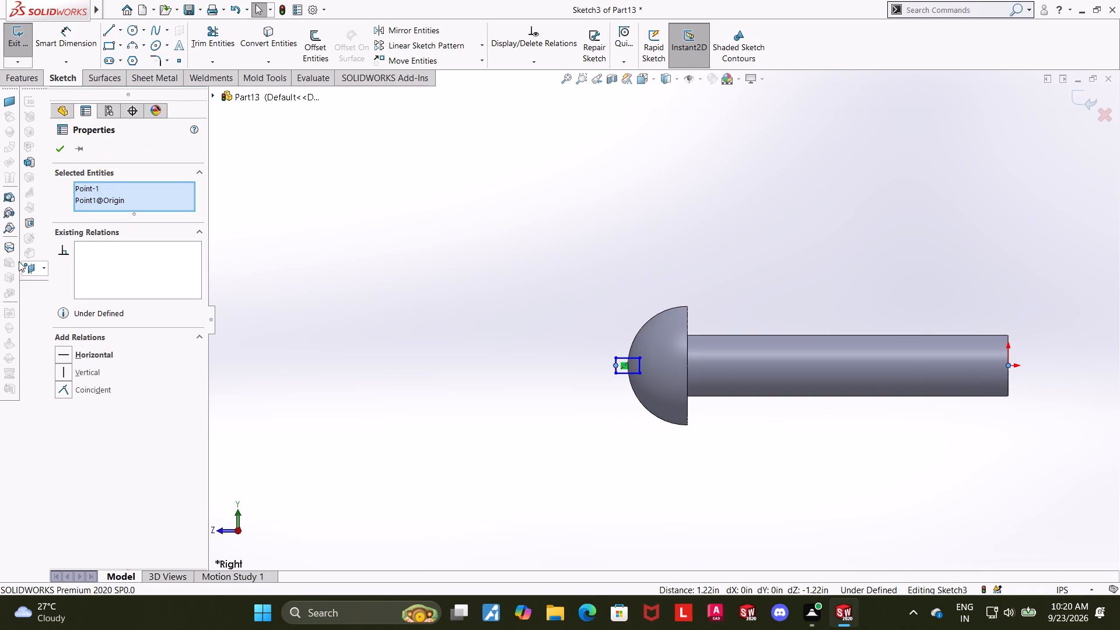
left_click(66, 352)
left_click(60, 147)
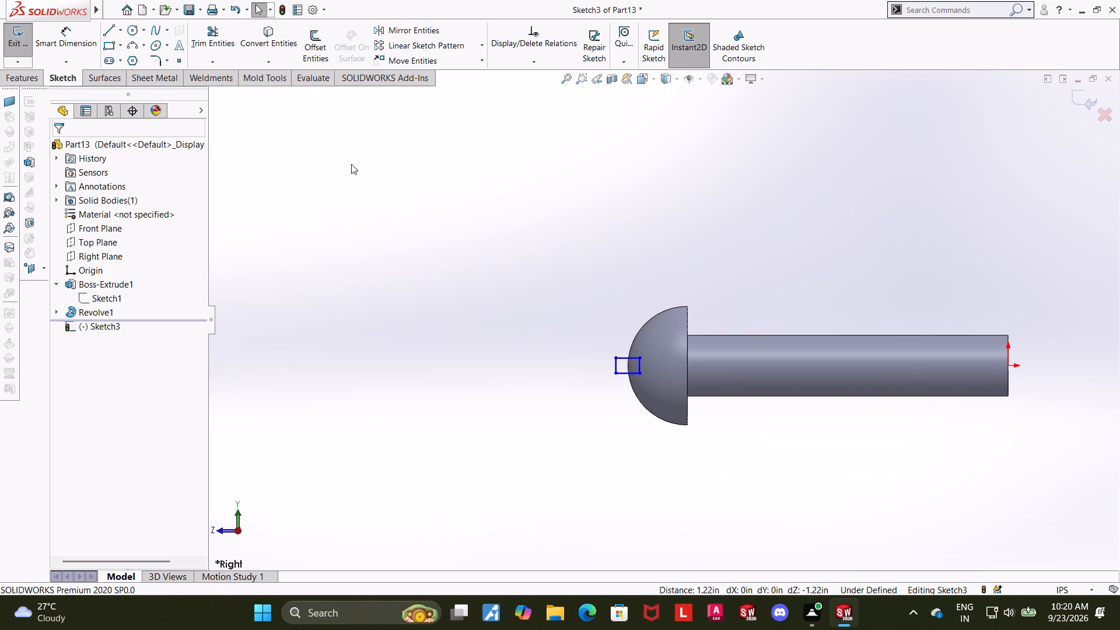
Dimension the slot rectangle's outer vertical edge to 0.05 in.
left_click(64, 42)
scroll(670, 321, "down", 4)
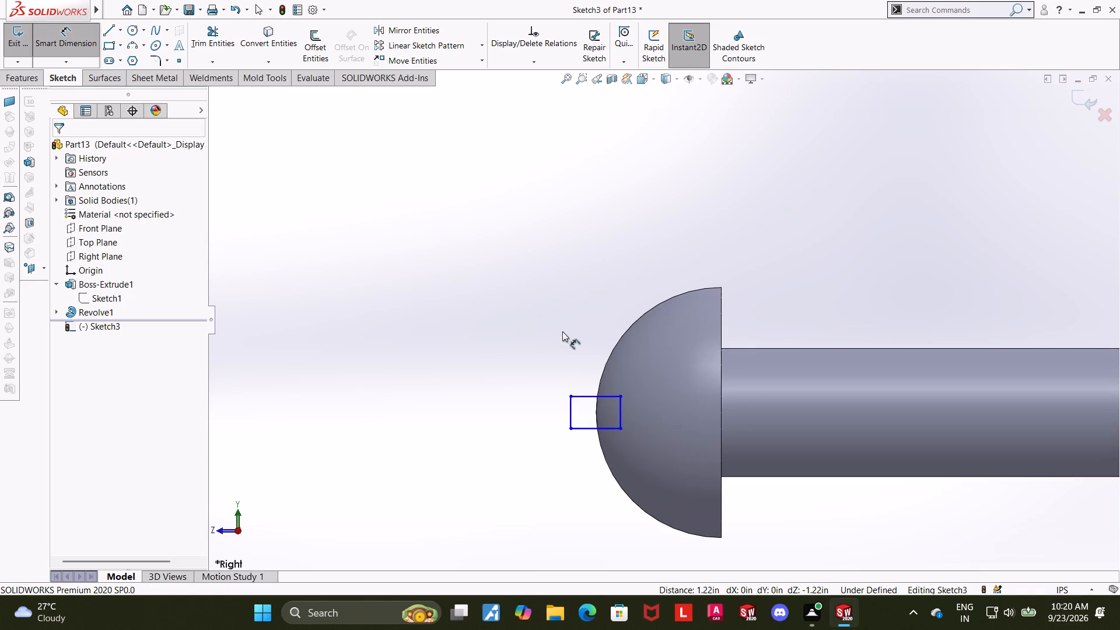
scroll(575, 416, "down", 3)
key("Escape")
left_click(580, 387)
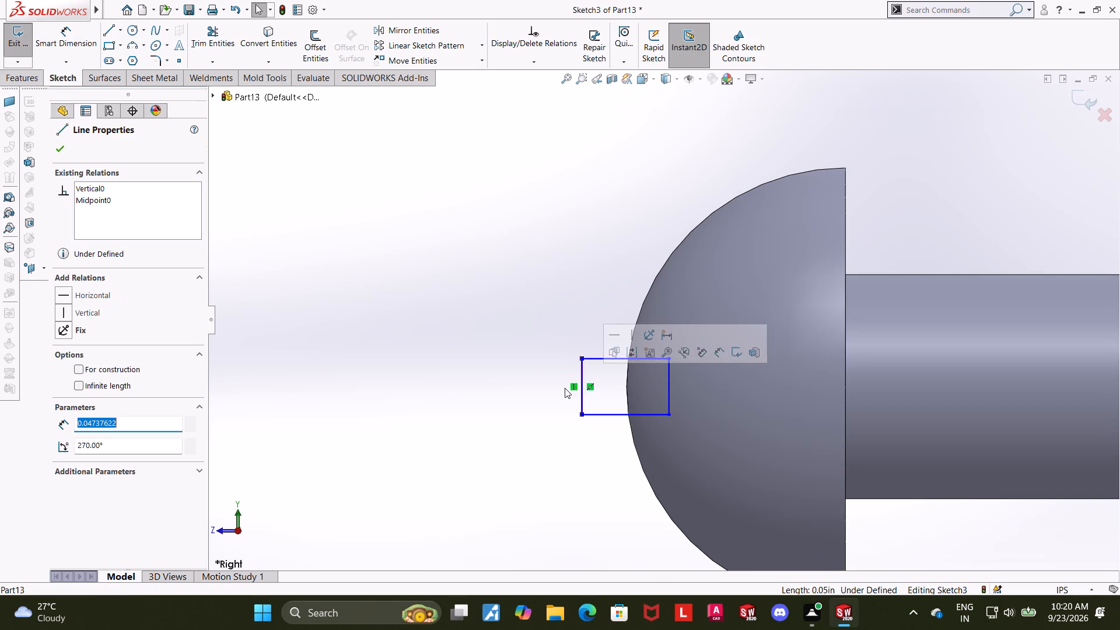
key("Escape")
left_click(58, 48)
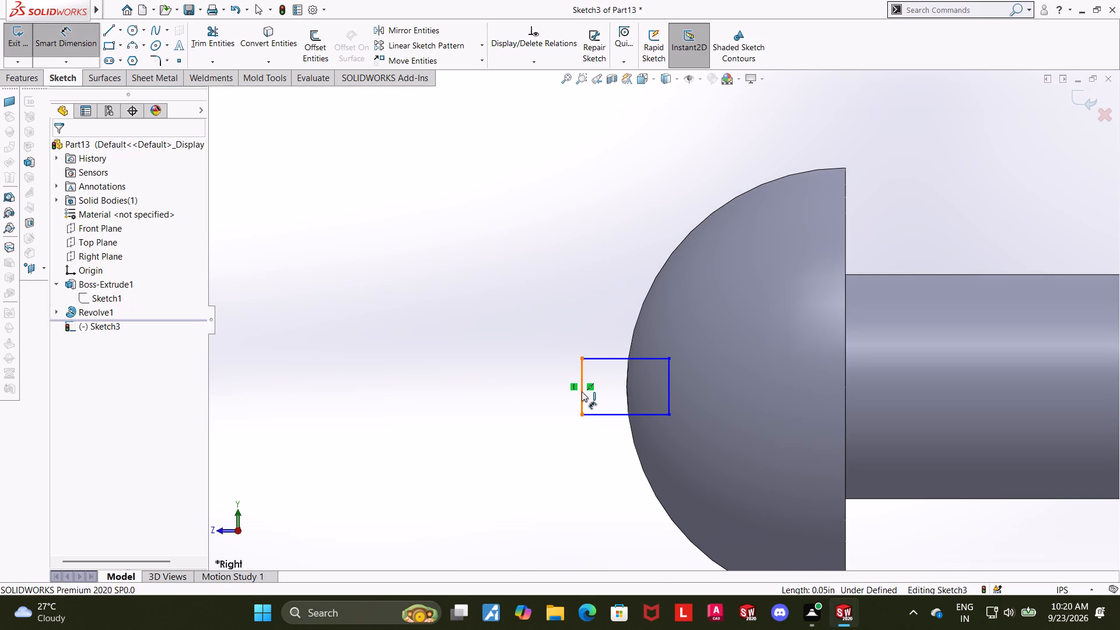
left_click(582, 395)
left_click(516, 390)
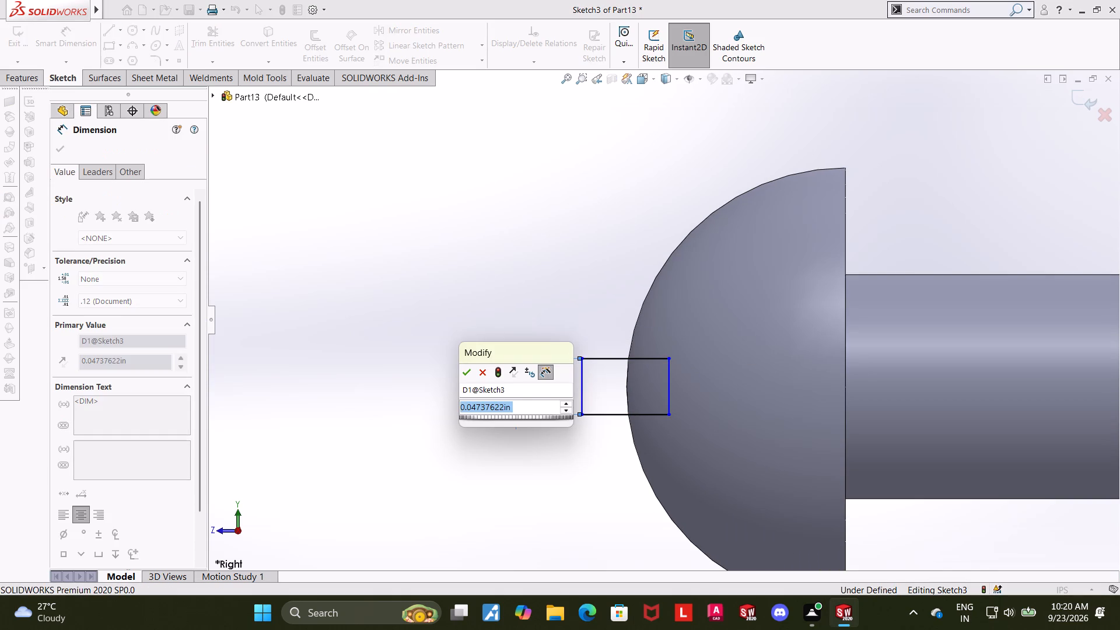
type("0.05")
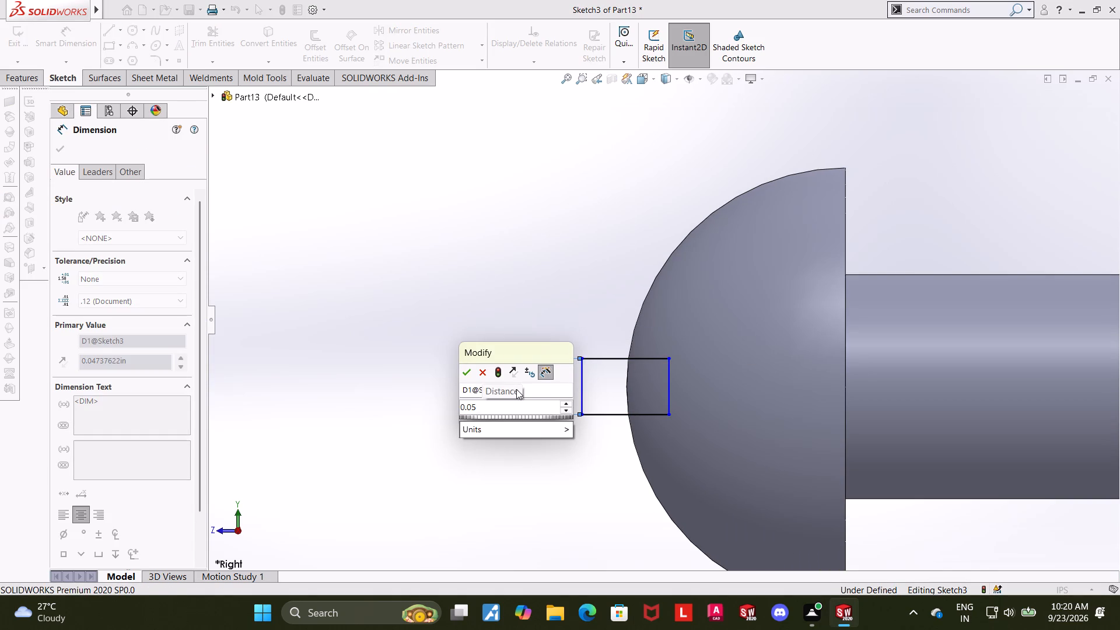
key("Return")
key("Escape")
Dimension the slot rectangle's upper horizontal edge to 0.08 in and exit the sketch.
left_click(77, 30)
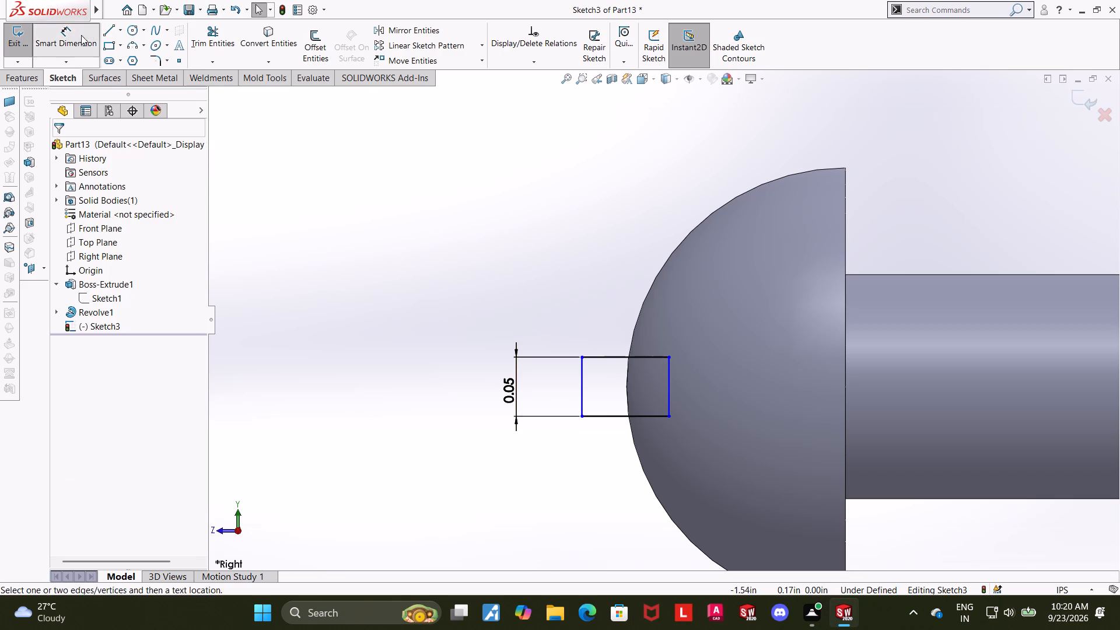
left_click(609, 358)
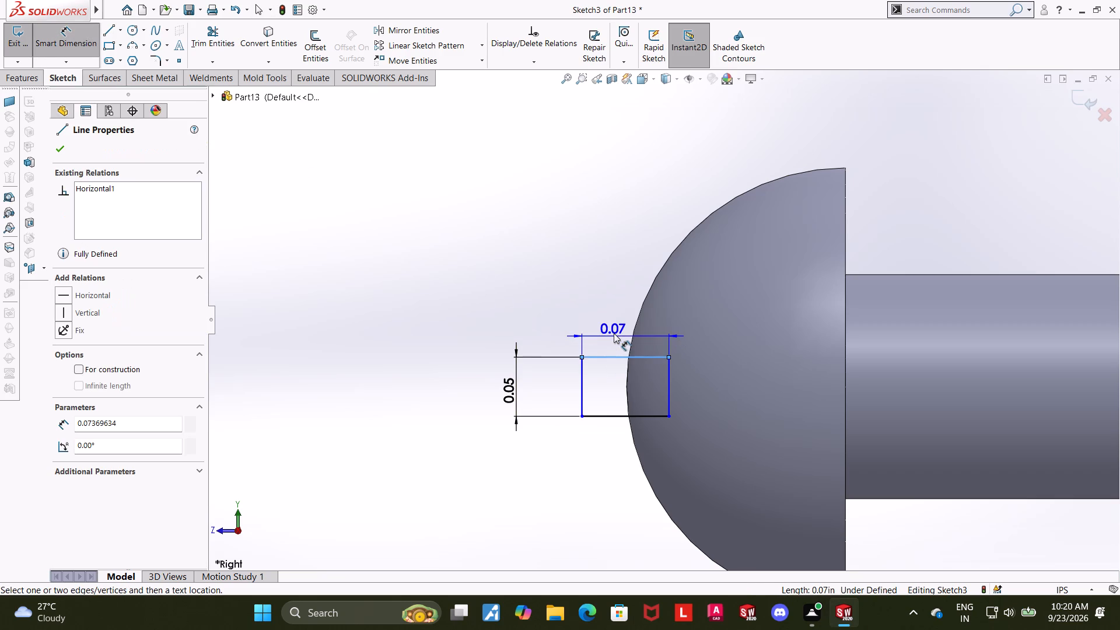
left_click(614, 333)
type("0.0")
key("8")
key("Return")
key("Escape")
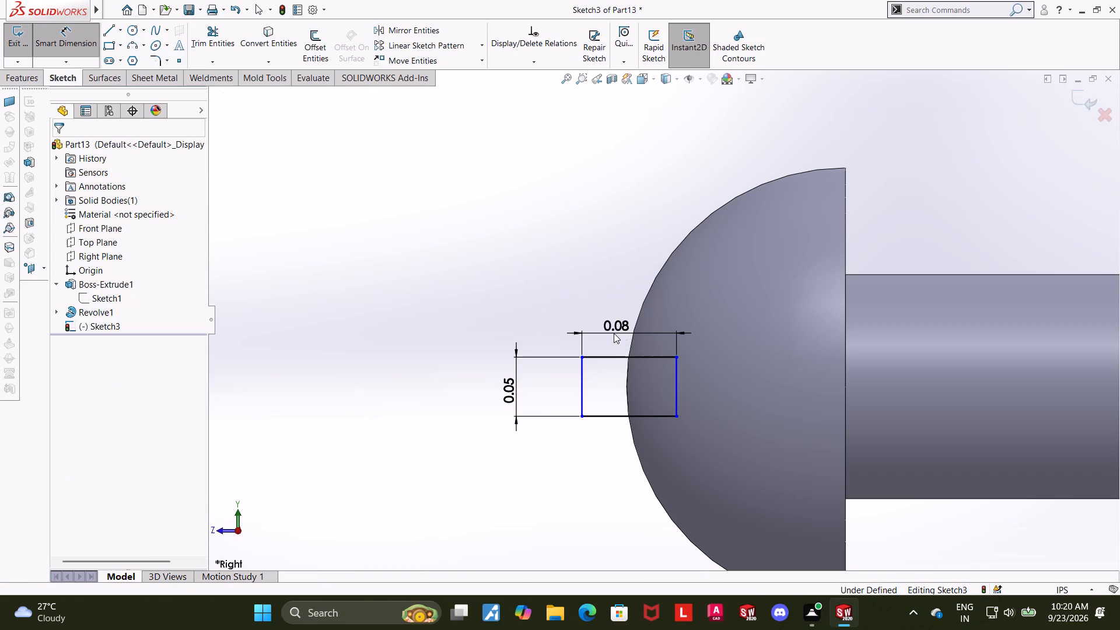
key("Escape")
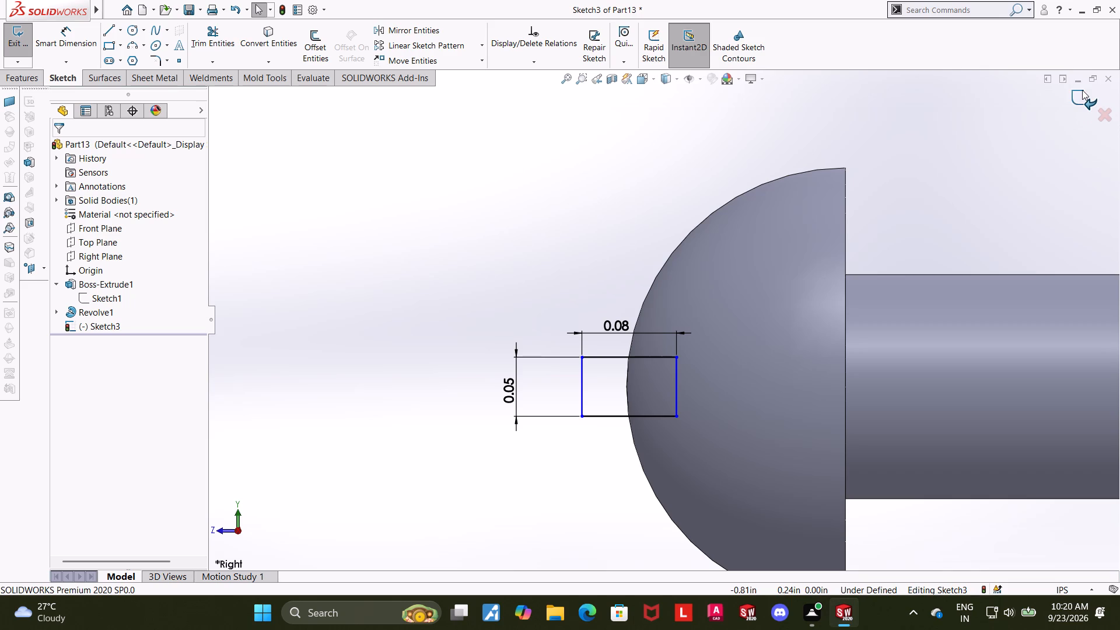
left_click(1084, 94)
Cut-extrude the rectangle with Through All - Both to form a screwdriver slot across the domed head.
scroll(972, 165, "up", 2)
middle_click_drag(453, 211, 488, 212)
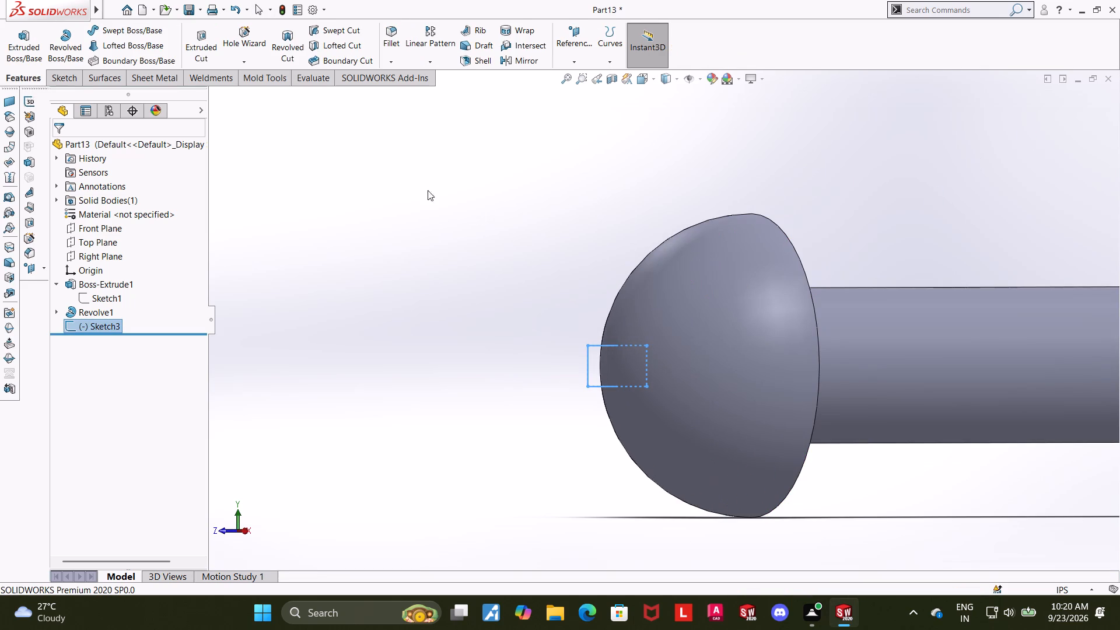
left_click(210, 36)
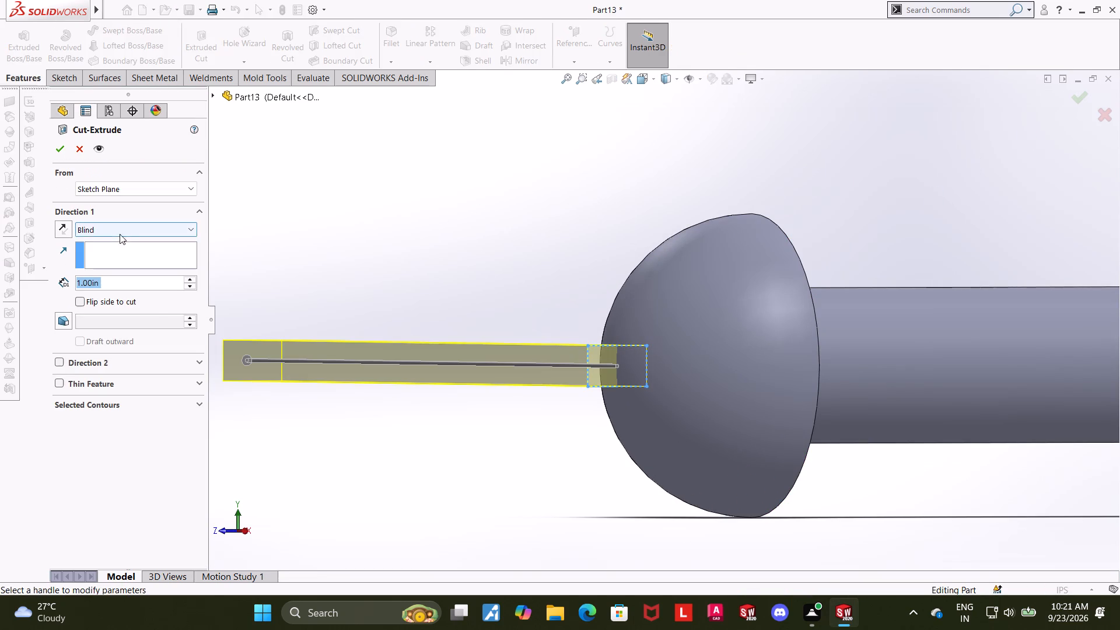
left_click(120, 234)
left_click(111, 266)
left_click(57, 146)
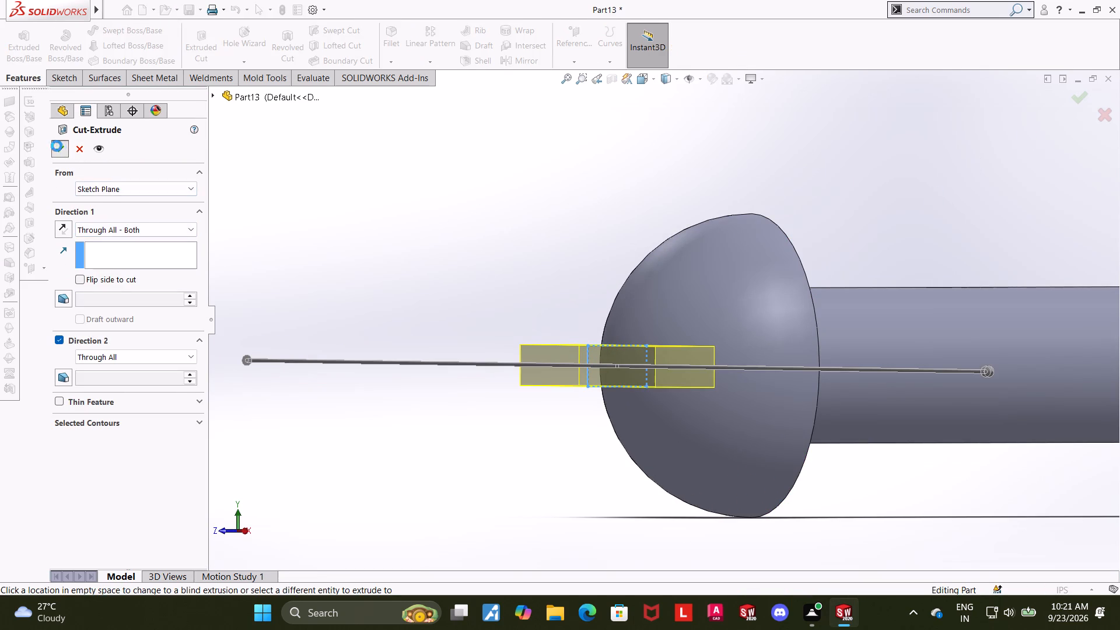
left_click(397, 253)
Examine the slot's depth and shape across the domed head.
middle_click_drag(398, 259, 463, 192)
scroll(498, 218, "up", 6)
middle_click_drag(754, 285, 762, 250)
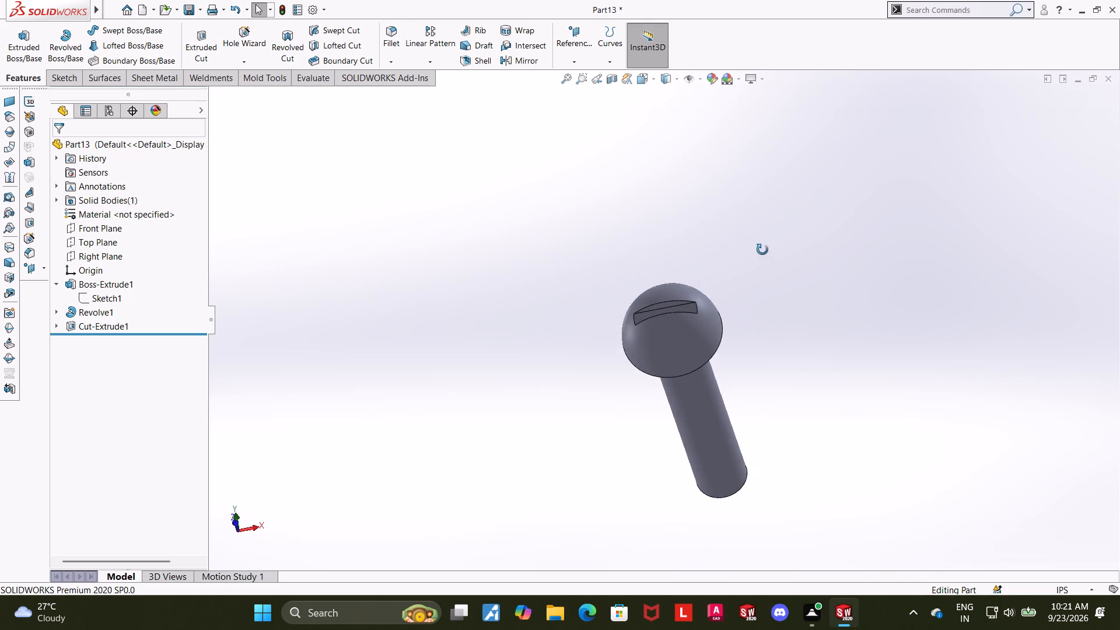
middle_click_drag(762, 250, 752, 278)
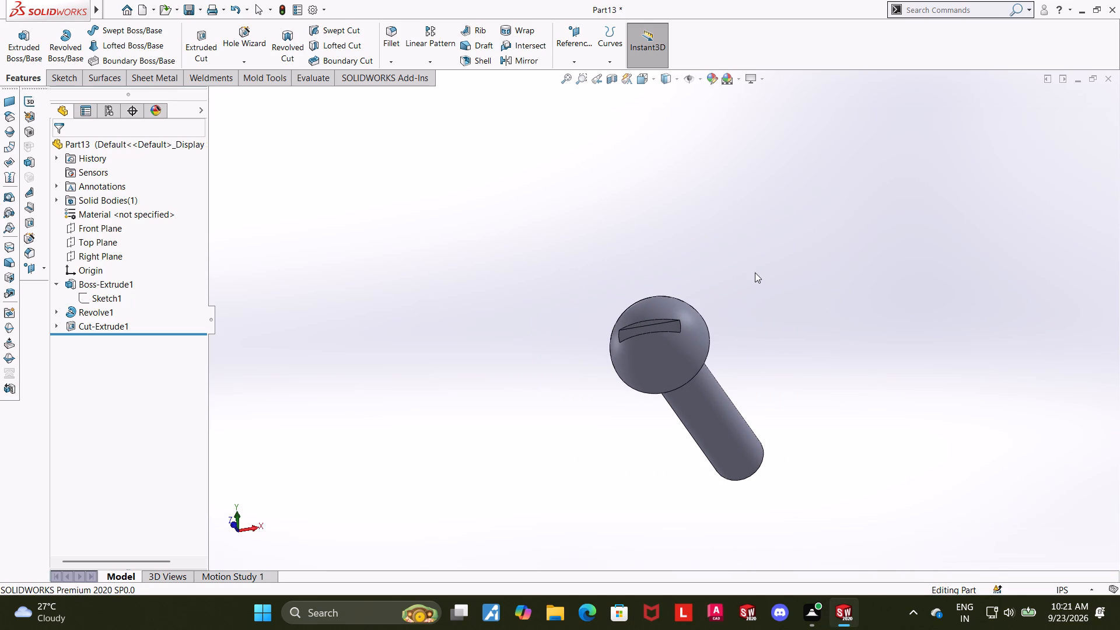
middle_click_drag(745, 282, 736, 292)
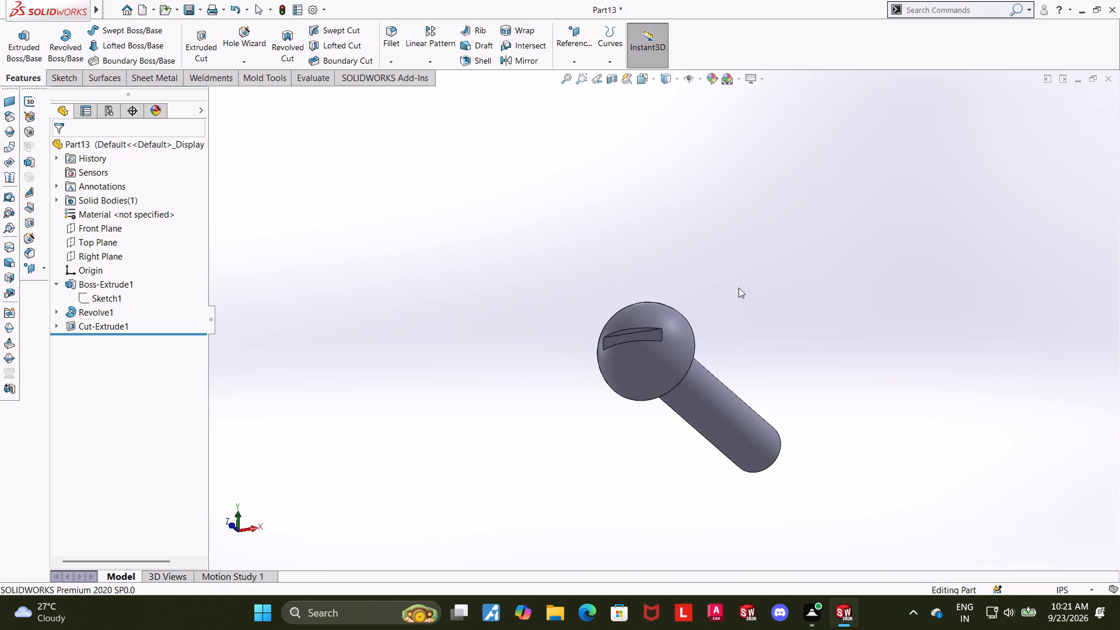
middle_click_drag(748, 297, 747, 216)
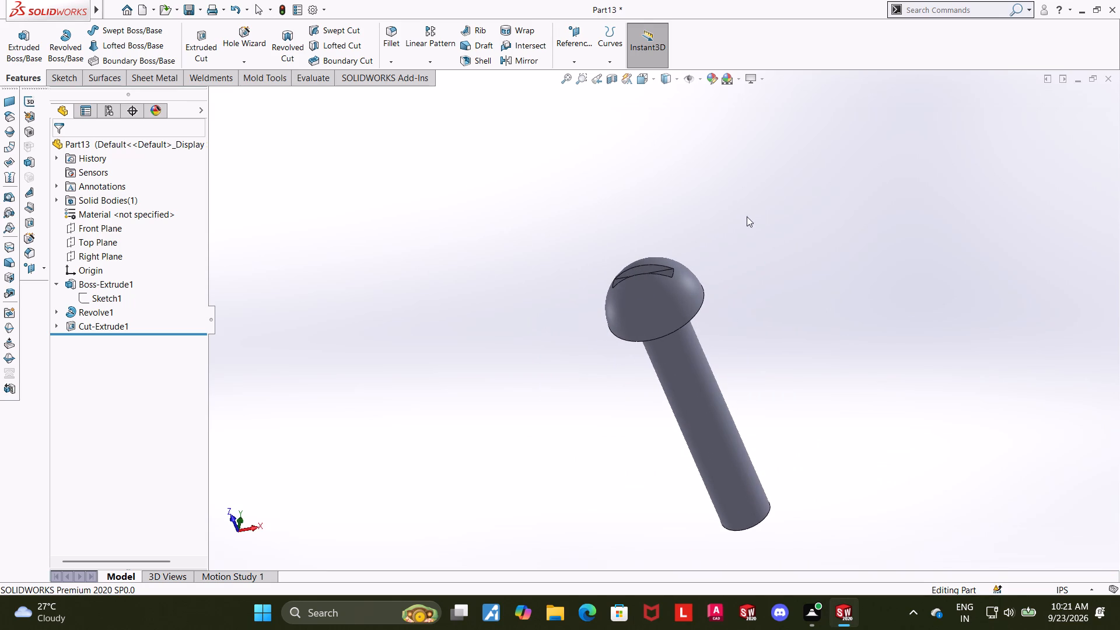
middle_click_drag(728, 269, 713, 316)
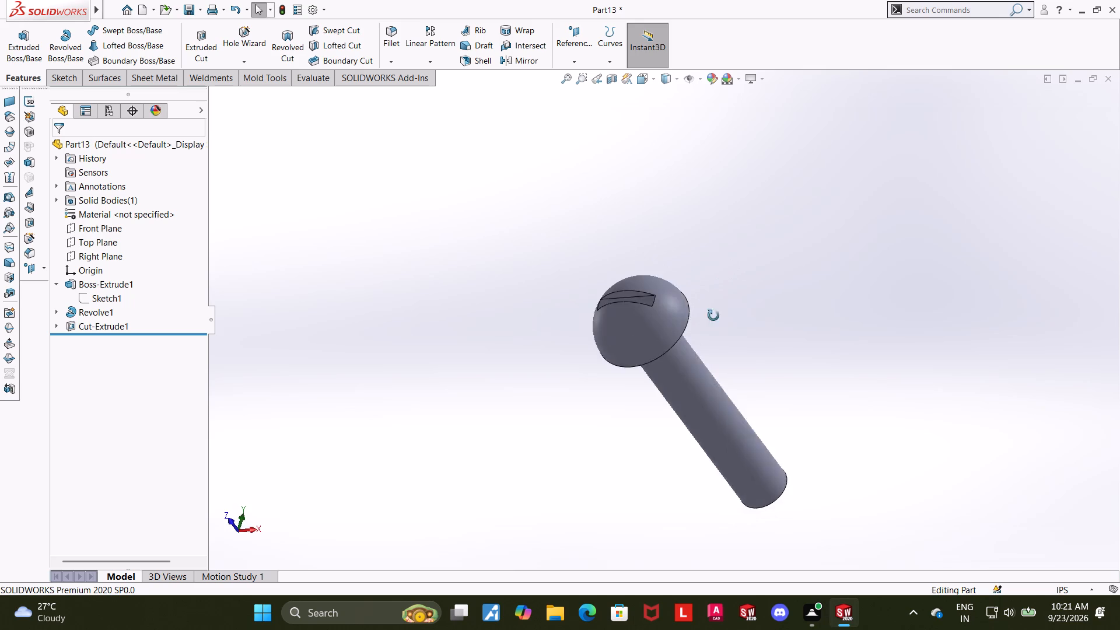
middle_click_drag(713, 316, 710, 327)
Edit the slot cut's sketch, set the rectangle's horizontal dimension to 0.1 in, and exit the sketch.
left_click(57, 325)
left_click(82, 337)
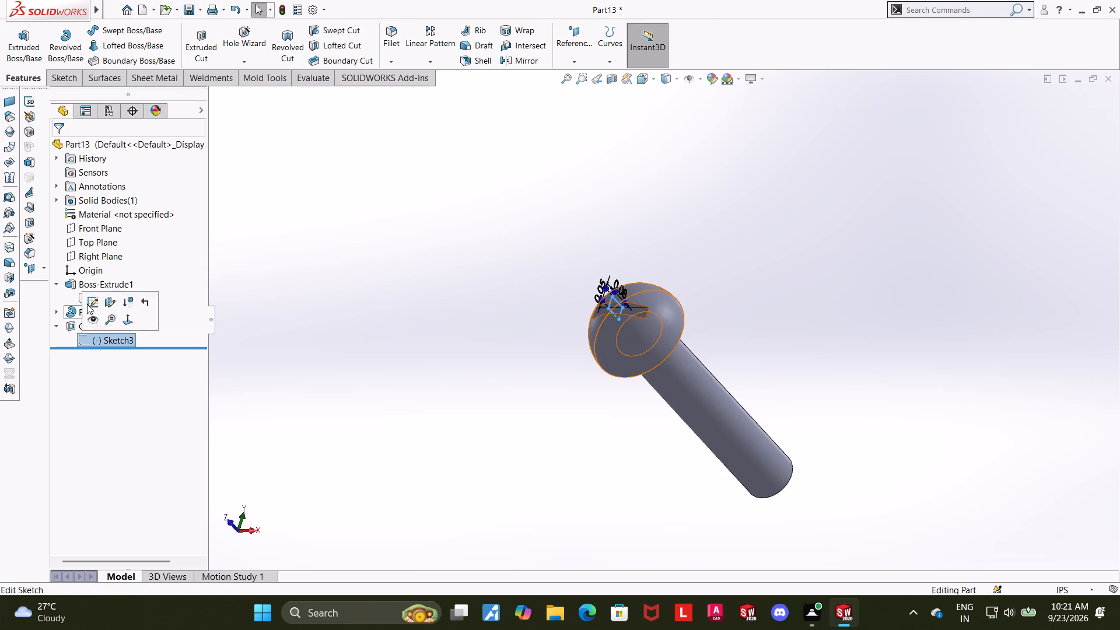
left_click(89, 302)
left_click(108, 338)
left_click(135, 322)
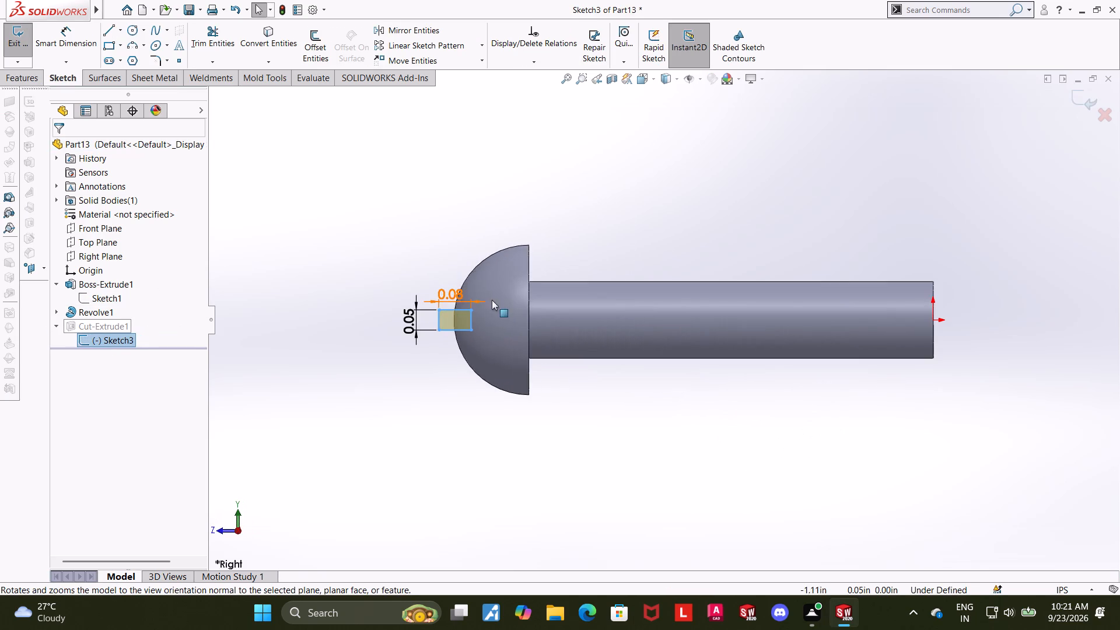
scroll(506, 311, "down", 3)
double_click(438, 289)
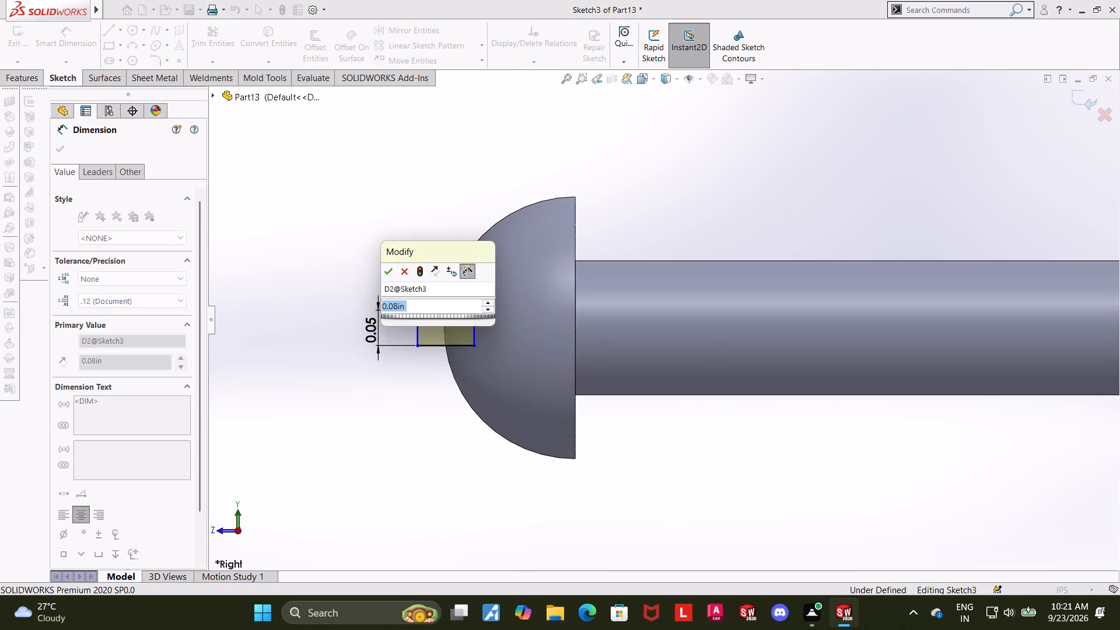
type("0.1")
key("Return")
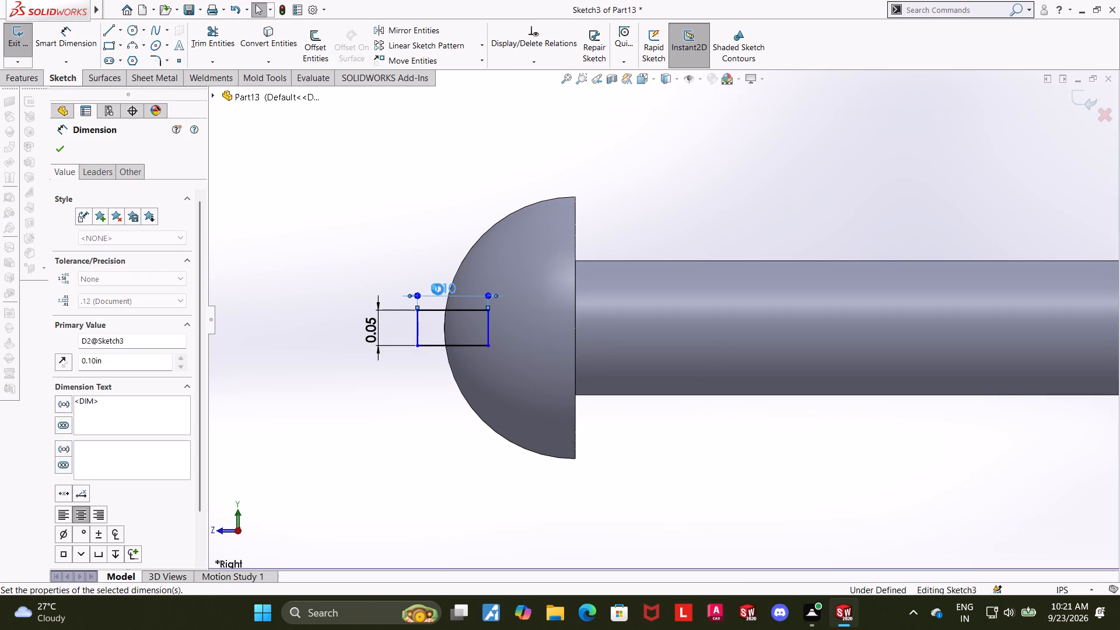
left_click(751, 249)
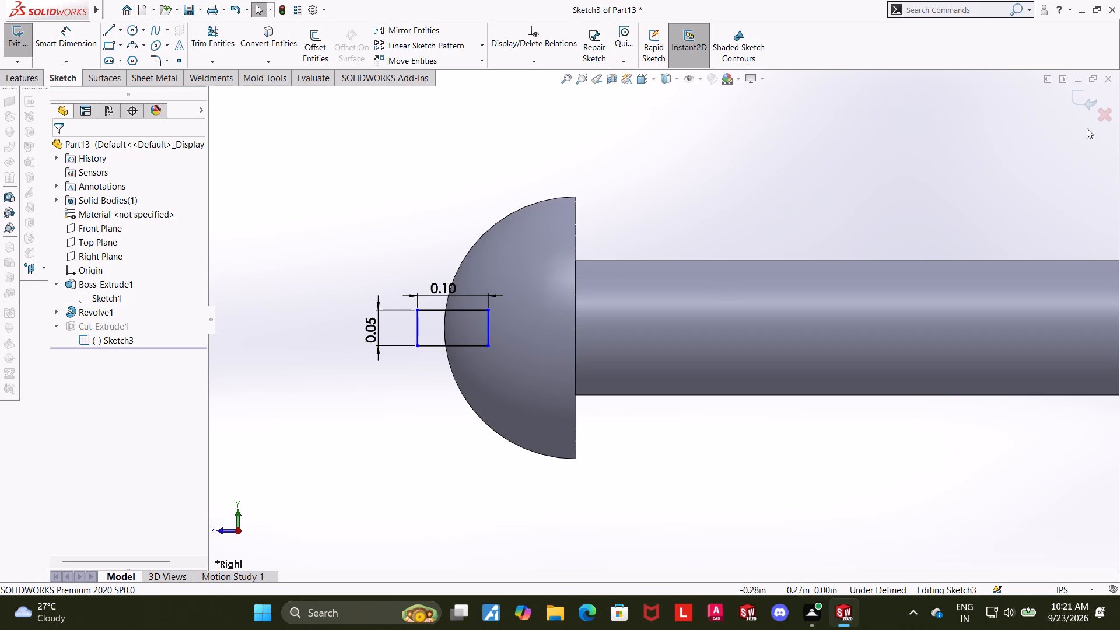
left_click(1084, 101)
Examine the revised slot in the domed head and the overall screw.
middle_click_drag(887, 177, 936, 177)
scroll(910, 195, "up", 5)
middle_click_drag(785, 230, 829, 230)
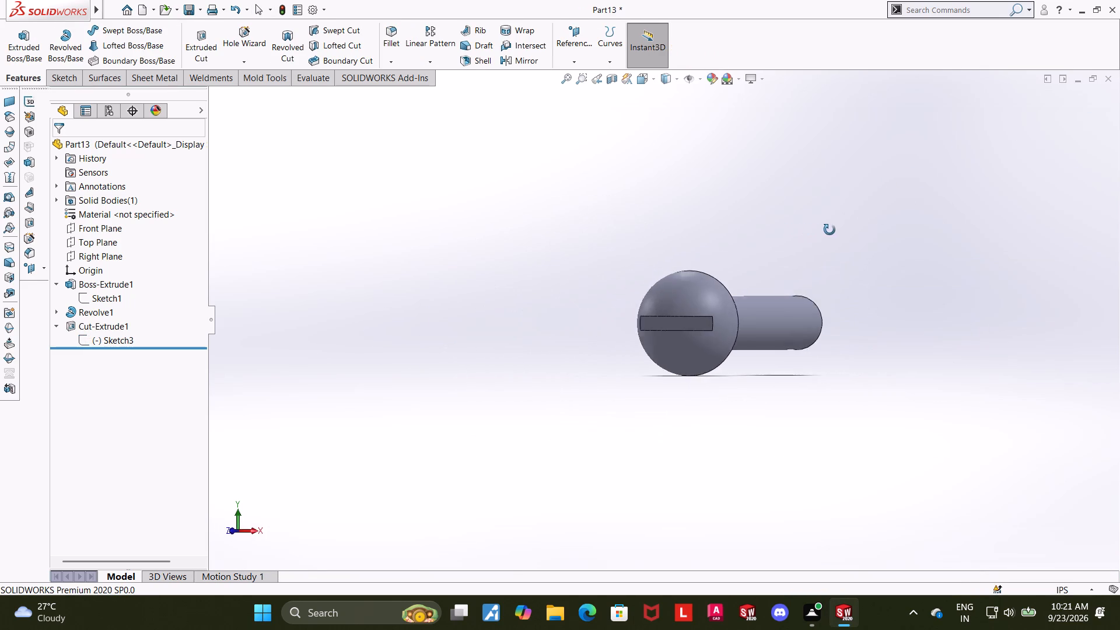
middle_click_drag(829, 230, 807, 178)
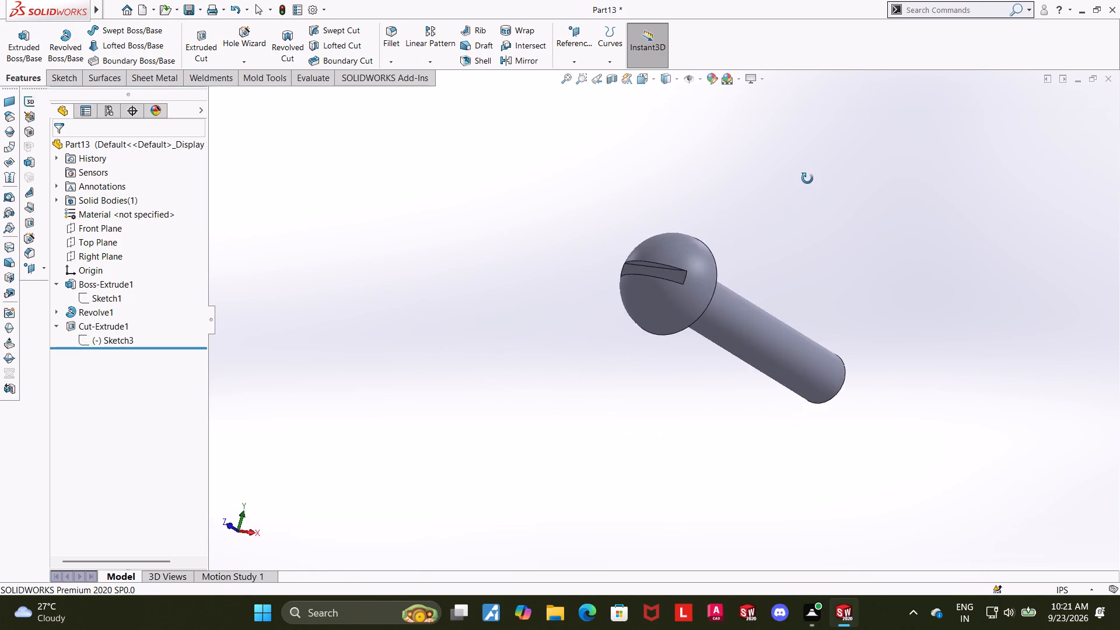
middle_click_drag(807, 178, 787, 208)
scroll(787, 208, "up", 5)
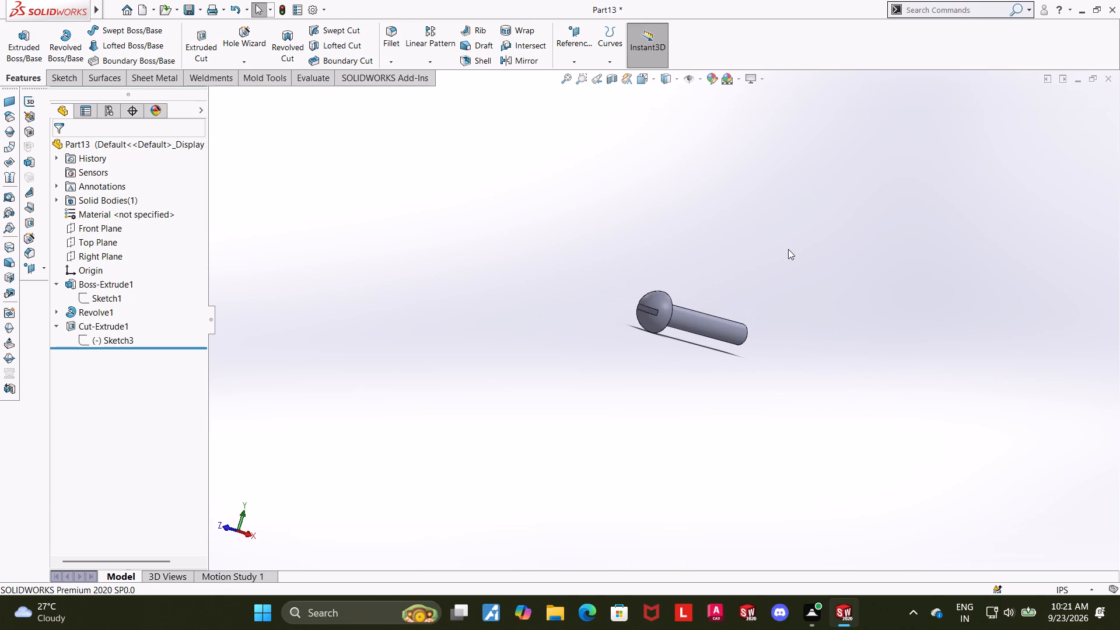
left_click(788, 249)
scroll(791, 337, "down", 2)
scroll(639, 318, "down", 1)
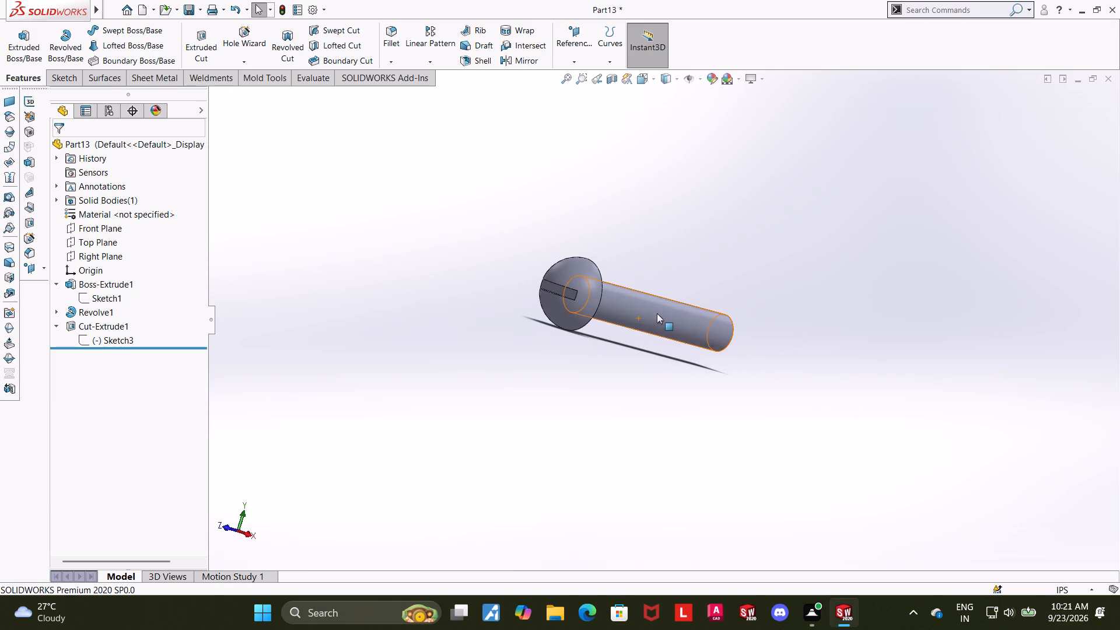
middle_click_drag(740, 286, 723, 297)
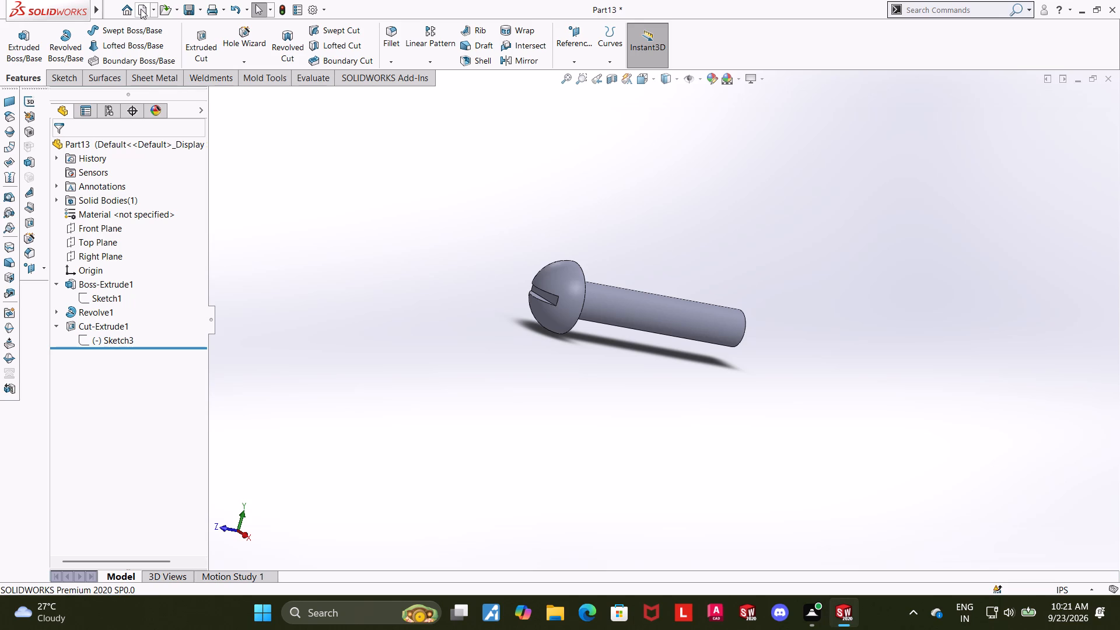
Save the screw part as "plate screw".
left_click(145, 156)
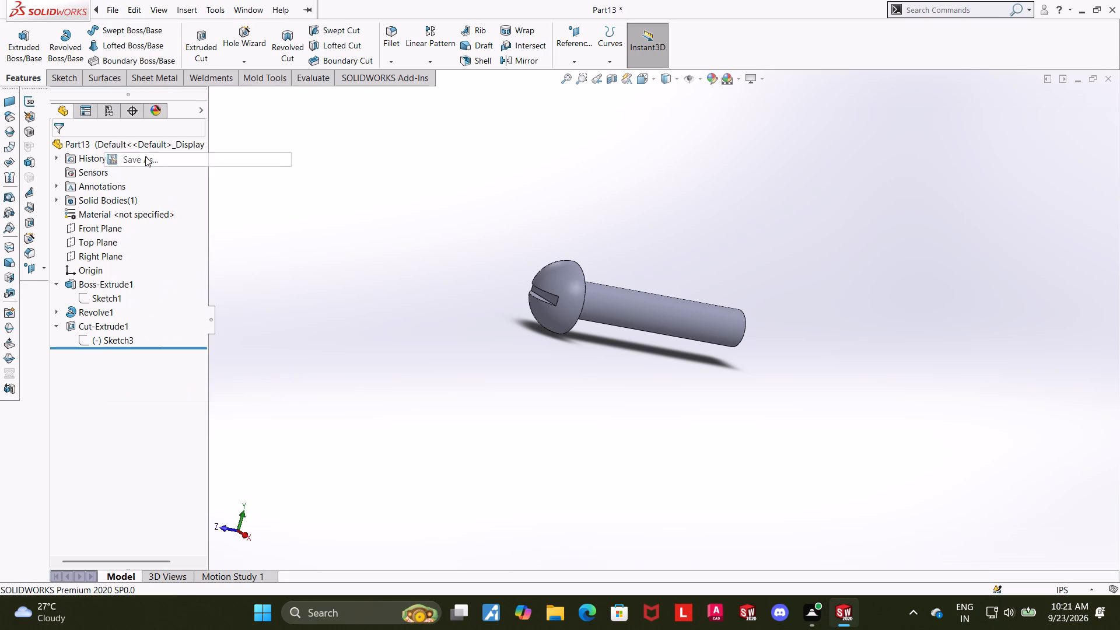
type("plate screw")
left_click(792, 429)
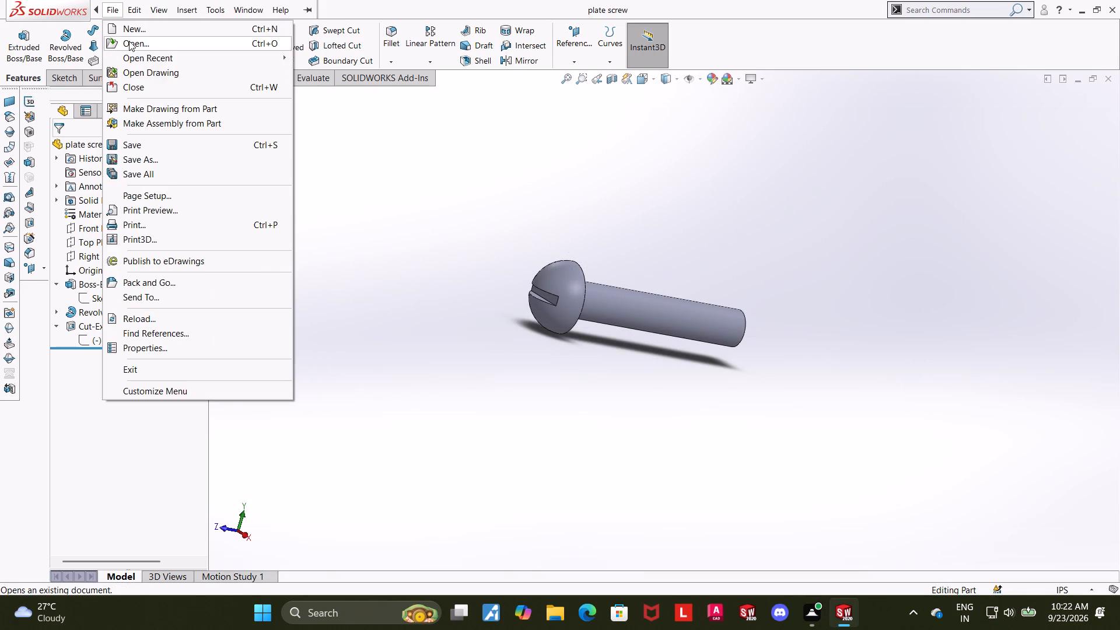
Create a new part document.
left_click(133, 27)
double_click(304, 293)
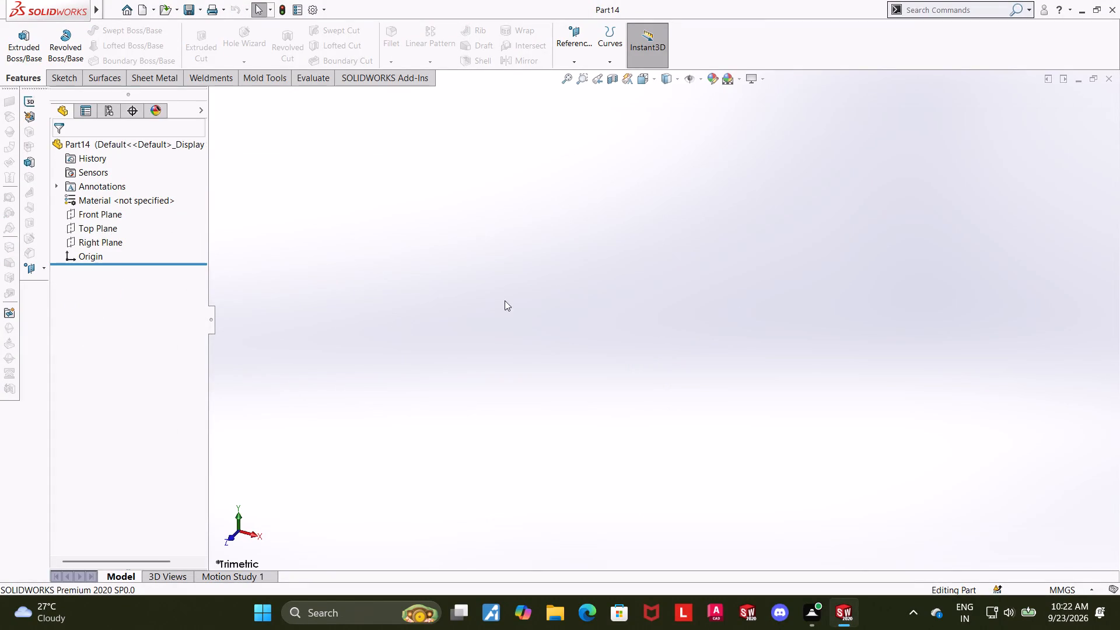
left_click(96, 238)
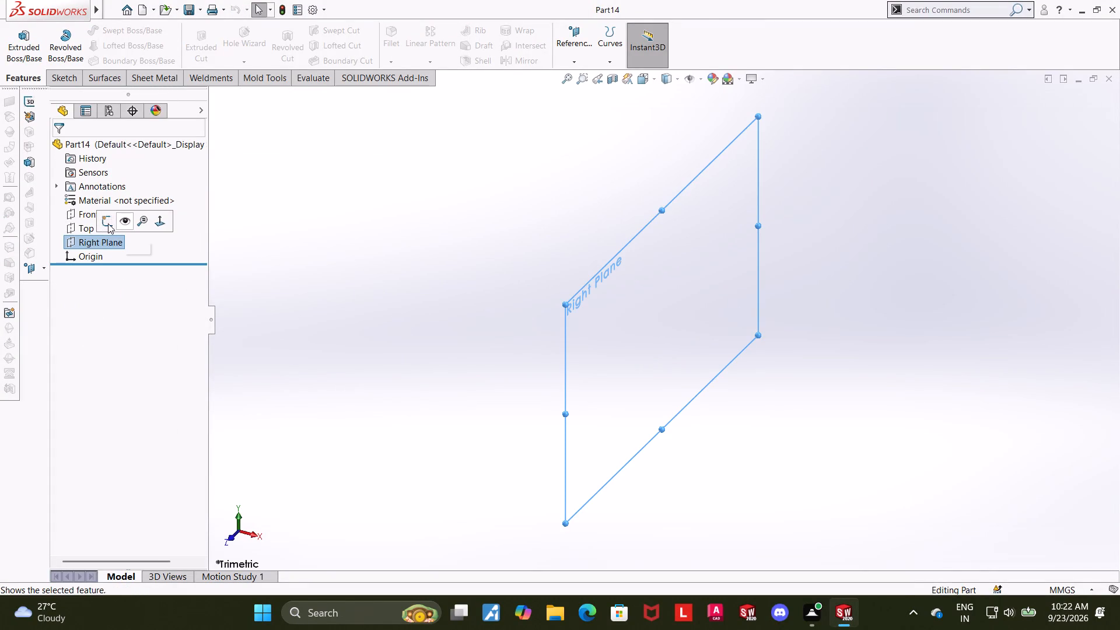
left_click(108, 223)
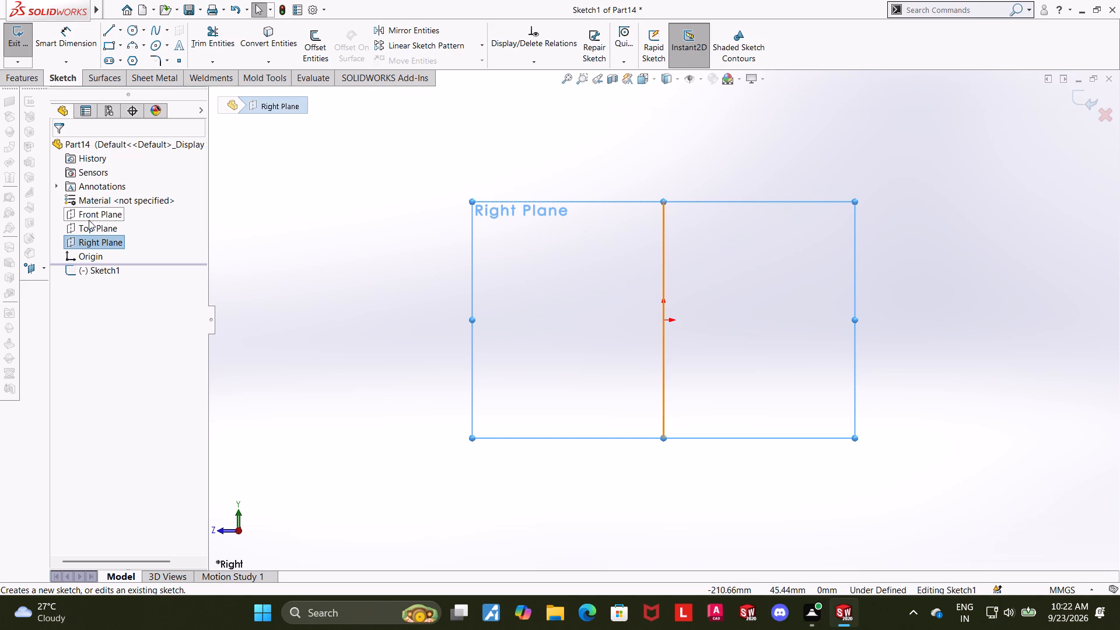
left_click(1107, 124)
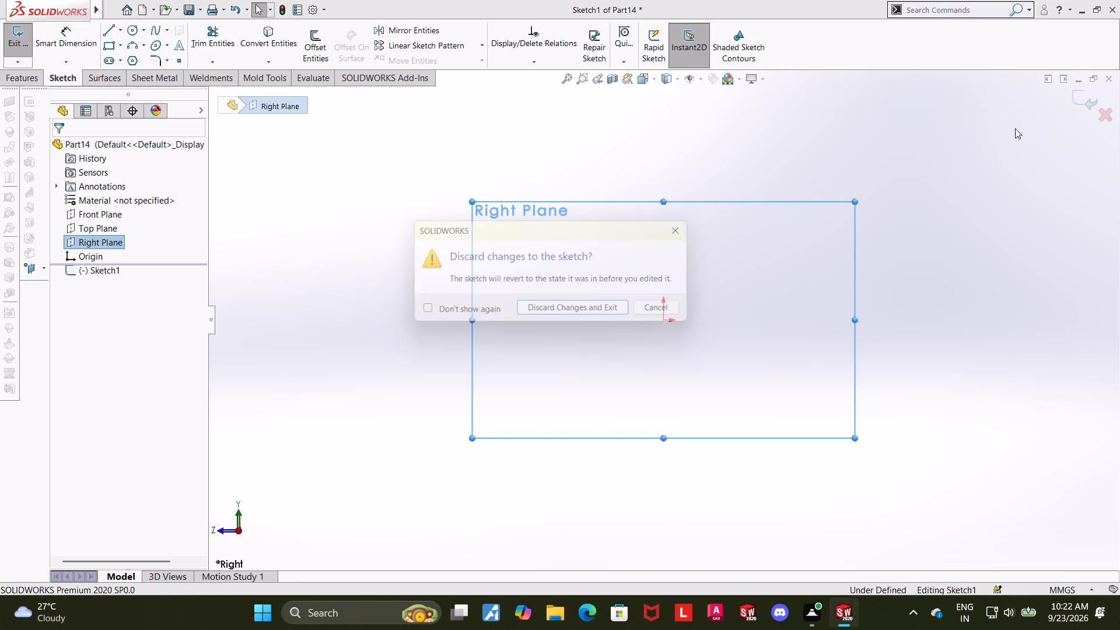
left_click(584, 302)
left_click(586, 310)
Start a sketch on the Front Plane and draw a circle about 78 mm in diameter centred on the origin.
left_click(113, 216)
left_click(129, 198)
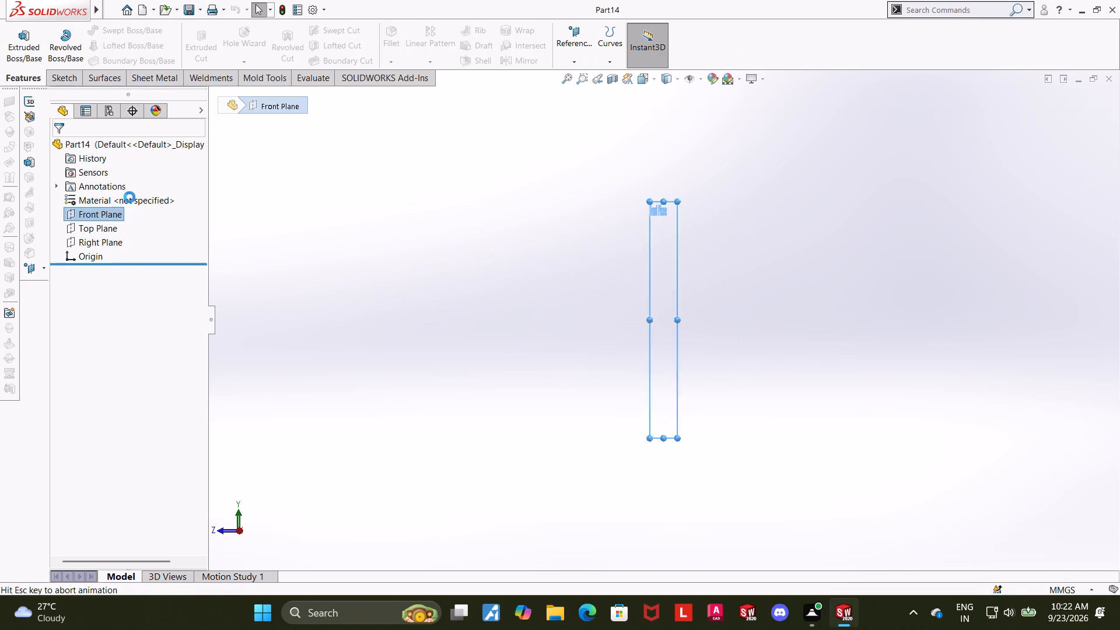
left_click(132, 32)
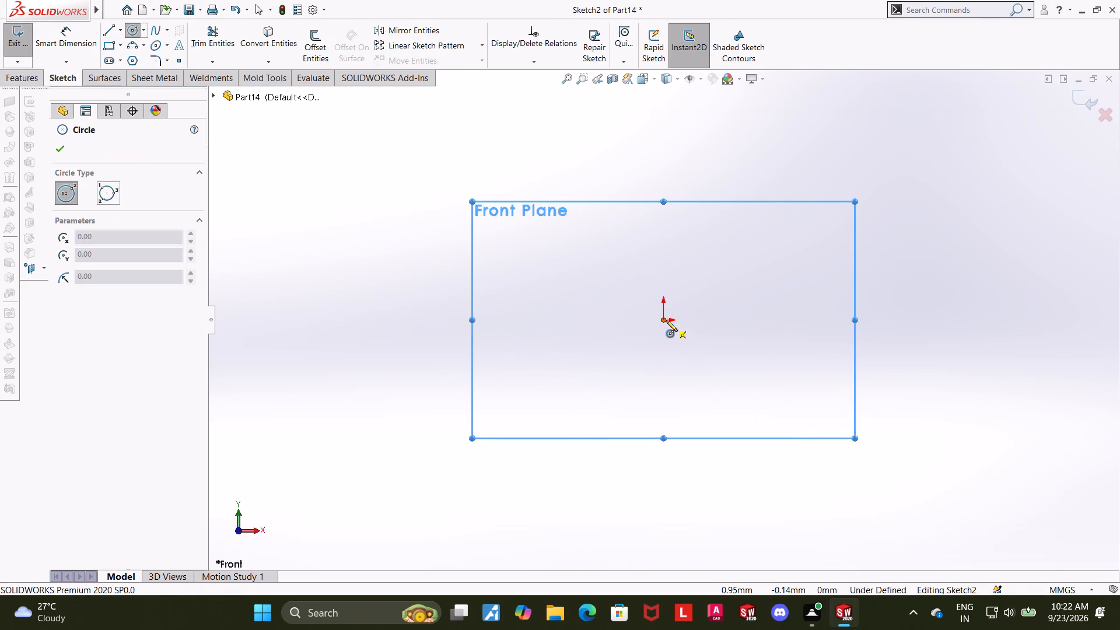
left_click(663, 322)
left_click(730, 268)
key("Escape")
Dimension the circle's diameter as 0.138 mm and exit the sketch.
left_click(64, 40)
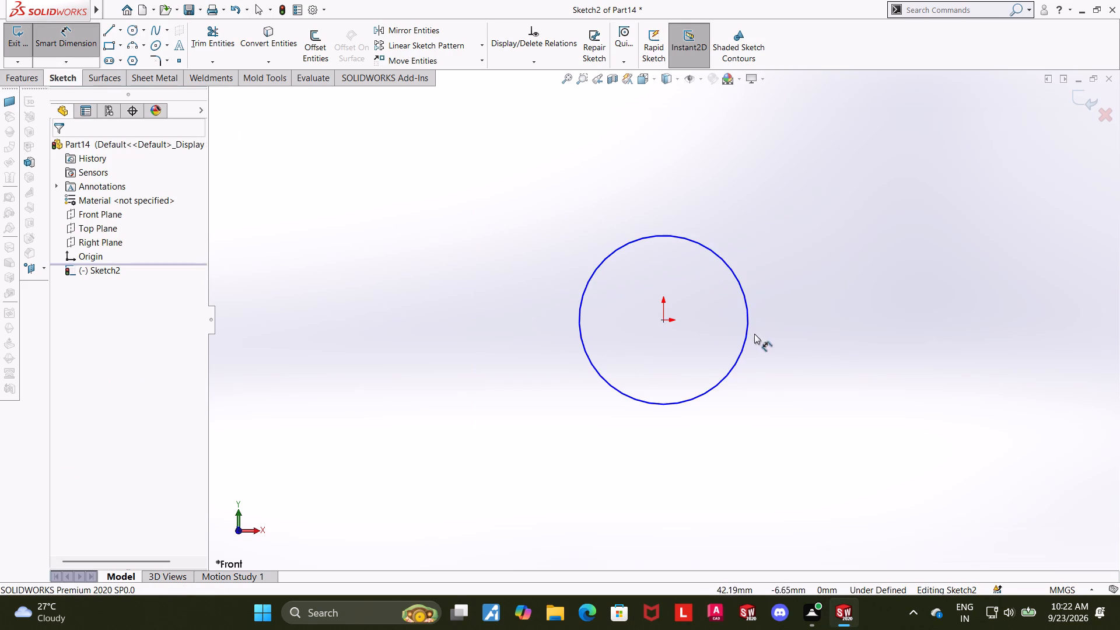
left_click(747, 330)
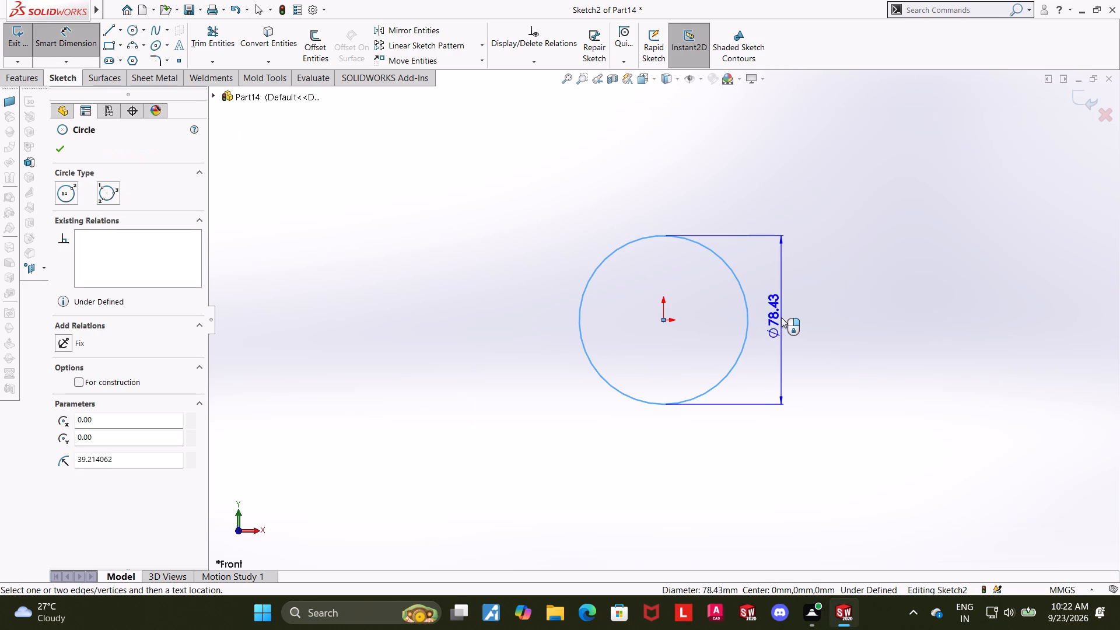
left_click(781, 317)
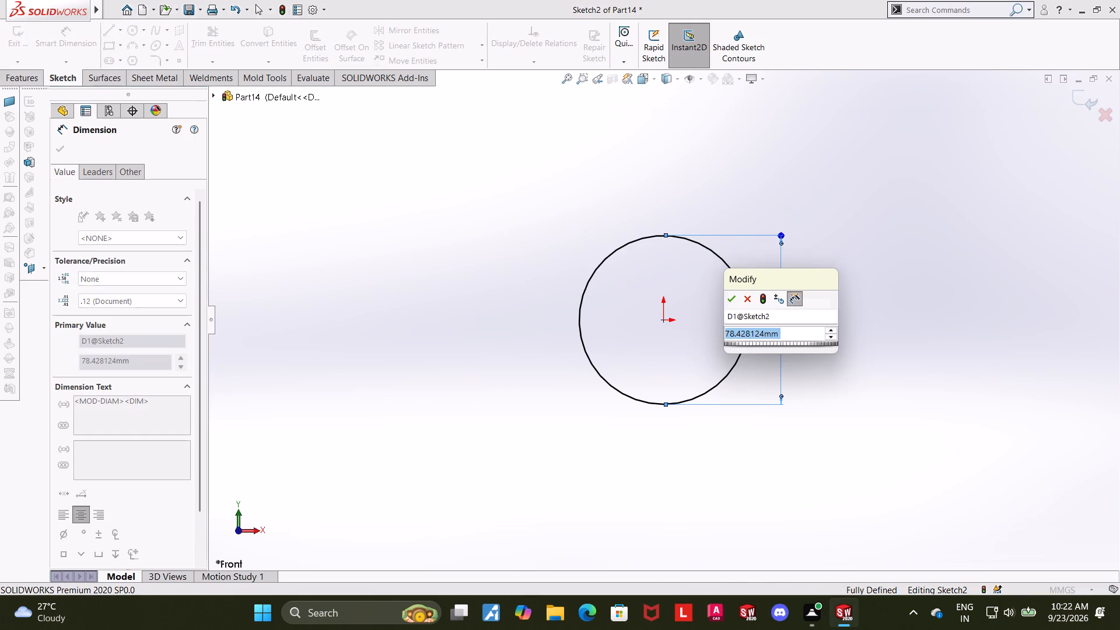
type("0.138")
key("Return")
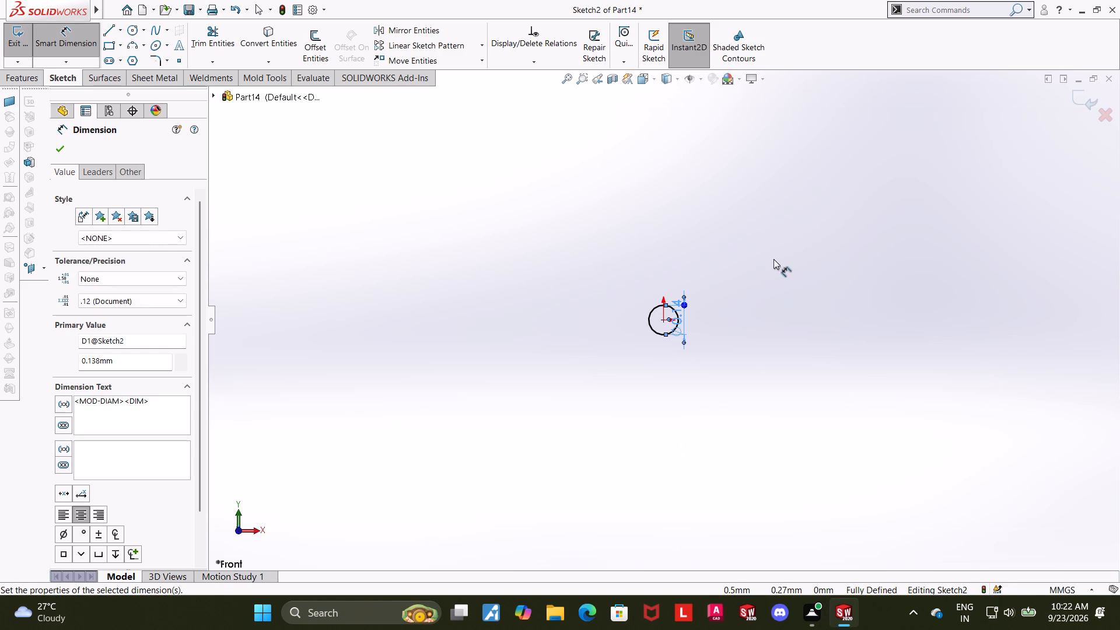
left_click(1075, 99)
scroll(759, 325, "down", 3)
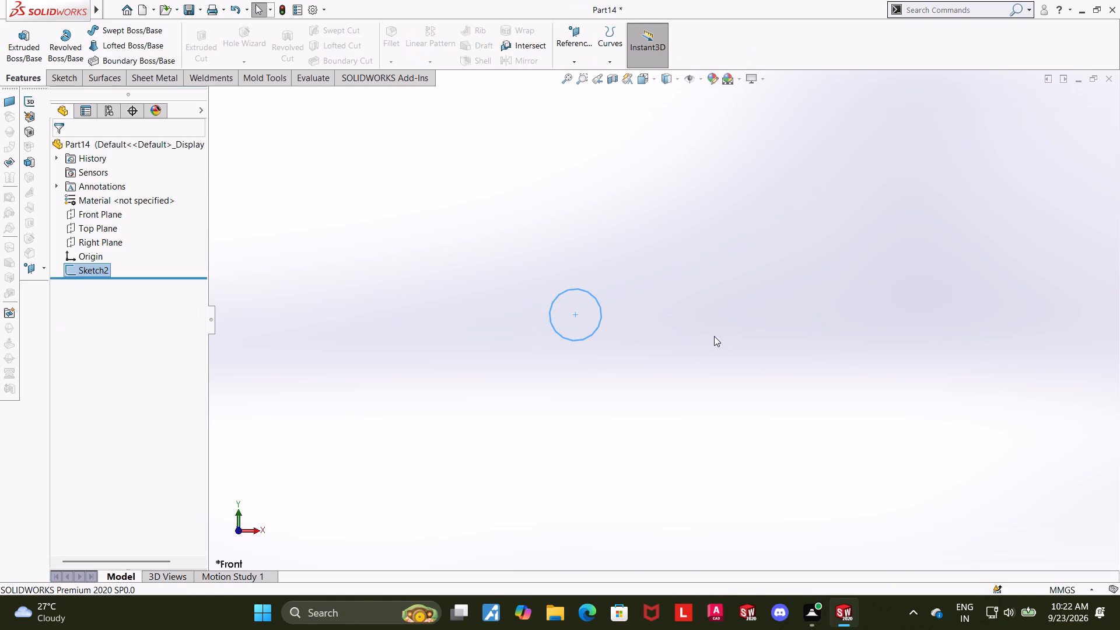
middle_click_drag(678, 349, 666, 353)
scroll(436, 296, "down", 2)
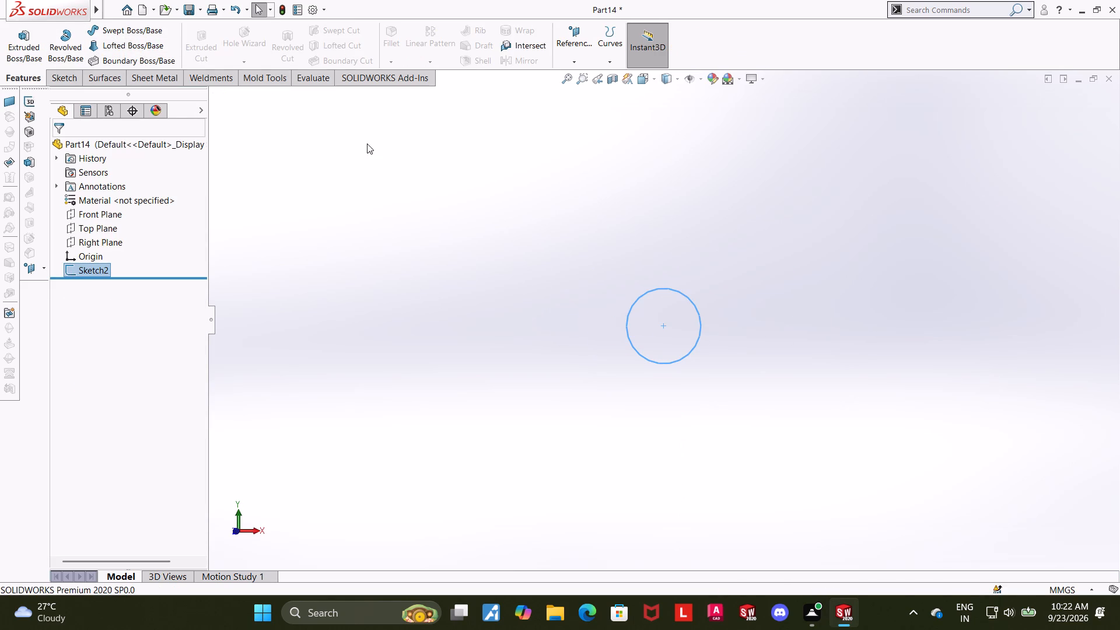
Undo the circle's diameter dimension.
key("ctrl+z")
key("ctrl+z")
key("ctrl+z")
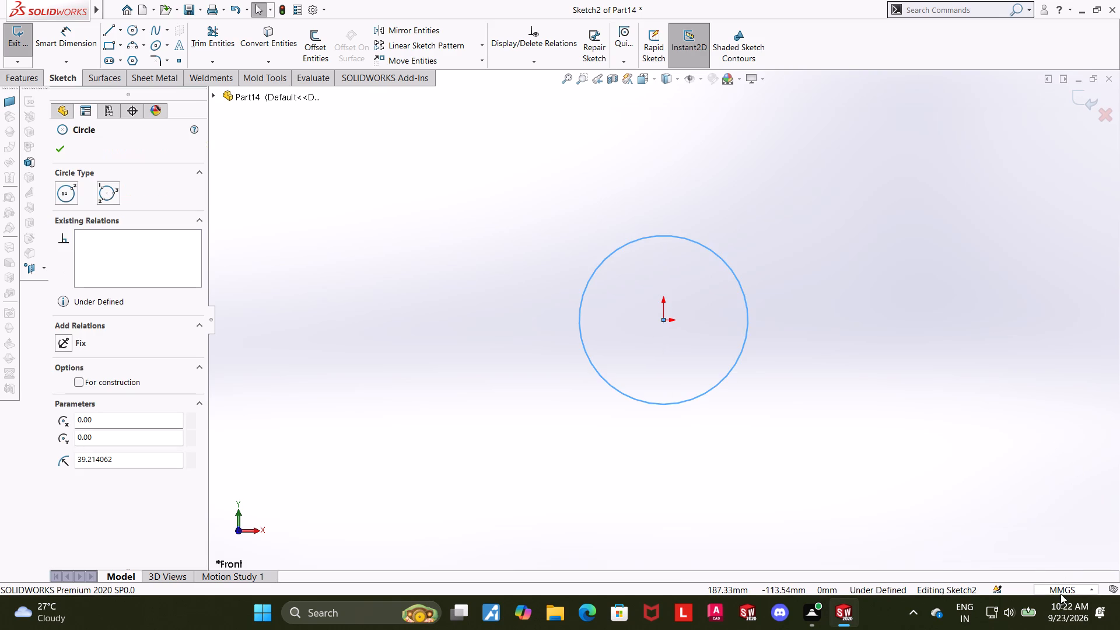
Switch the part's document units to IPS.
left_click(1060, 589)
left_click(1042, 548)
left_click(881, 322)
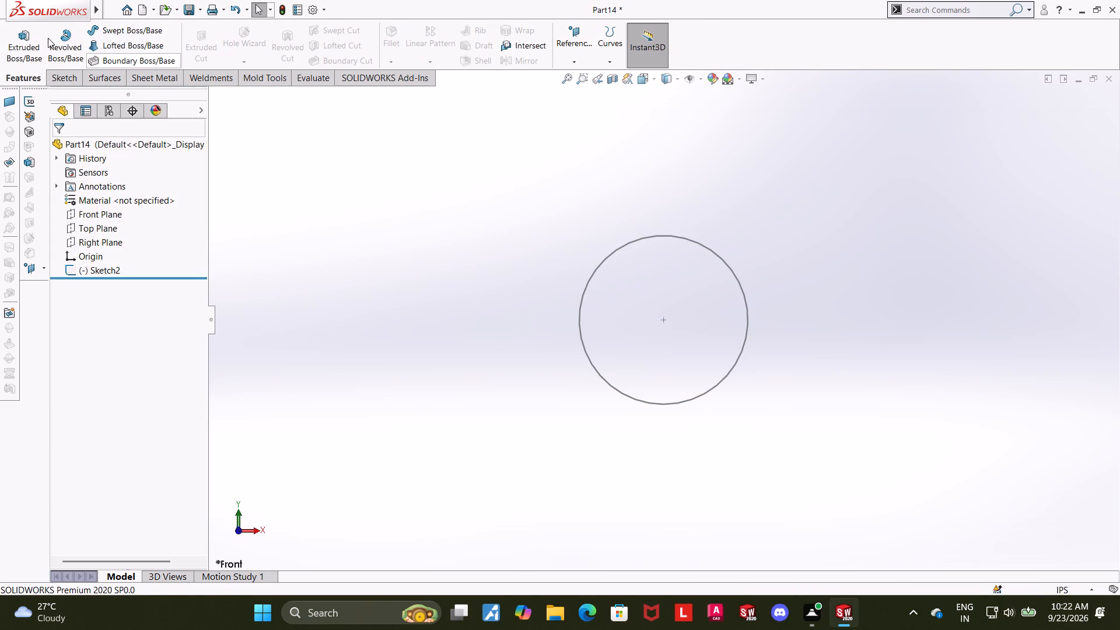
Edit the circle's sketch, dimension its diameter as 0.138 in, and exit the sketch.
left_click(113, 267)
left_click(120, 236)
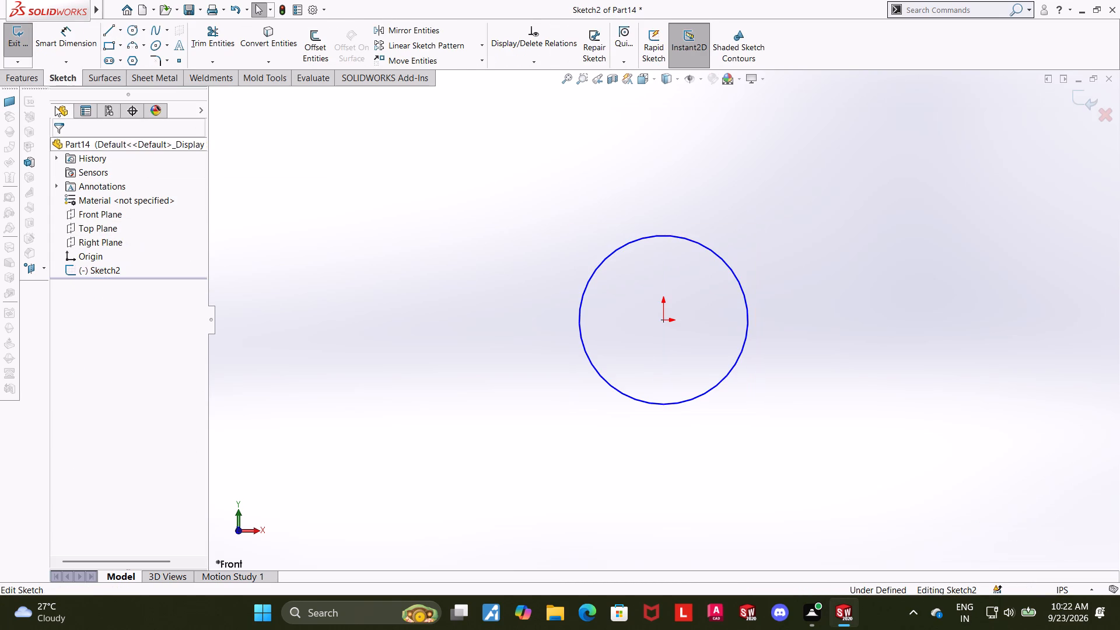
left_click(65, 36)
left_click(715, 254)
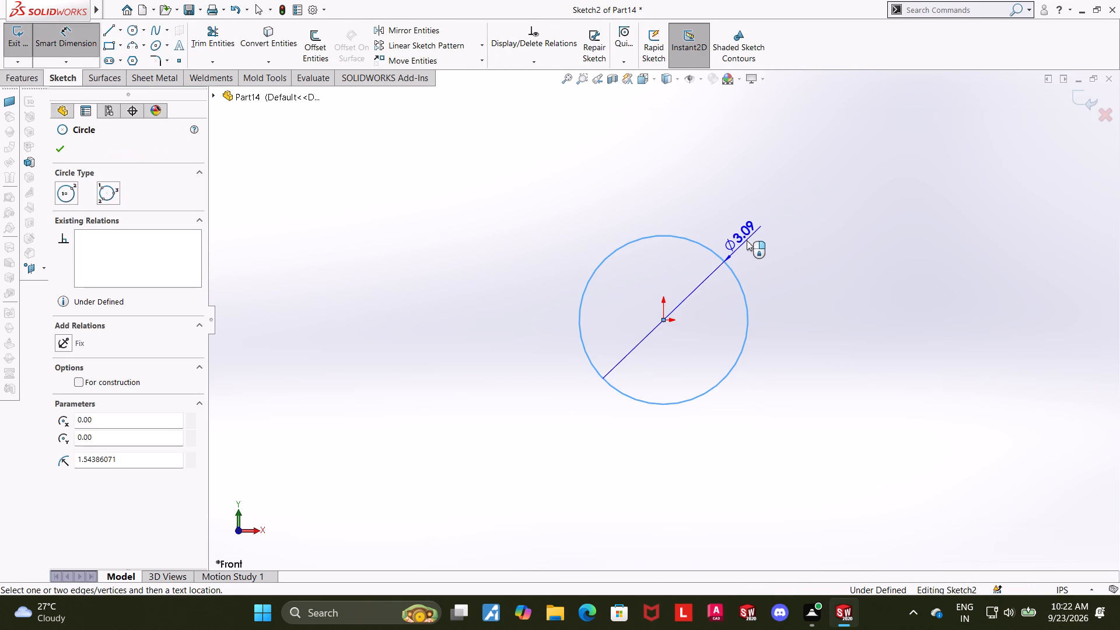
left_click(747, 240)
type("0.138")
key("Return")
key("Escape")
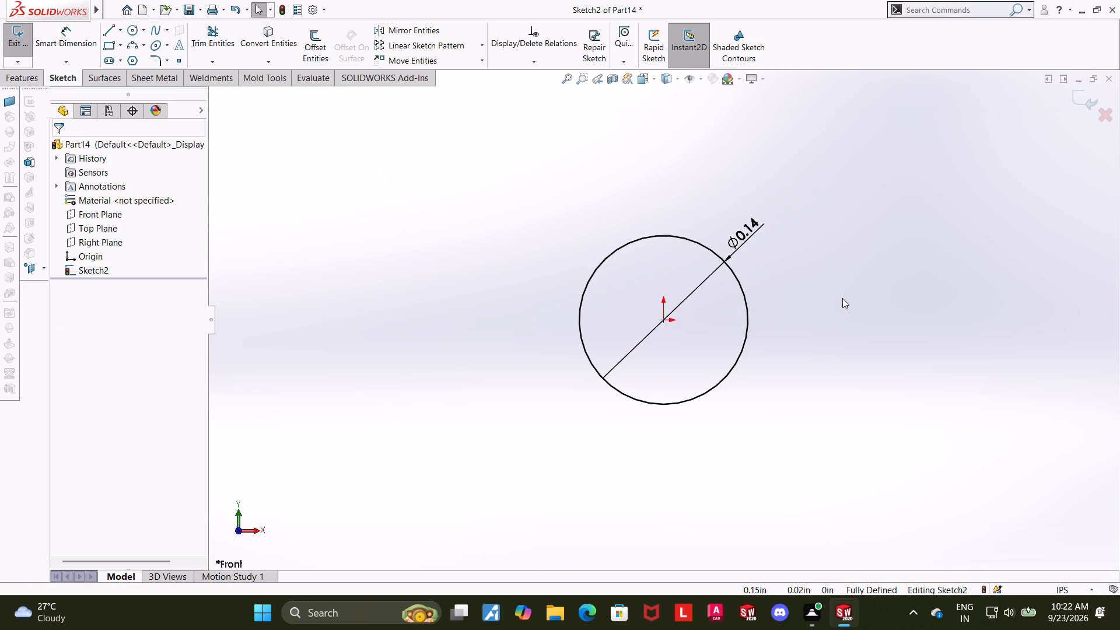
scroll(841, 298, "down", 3)
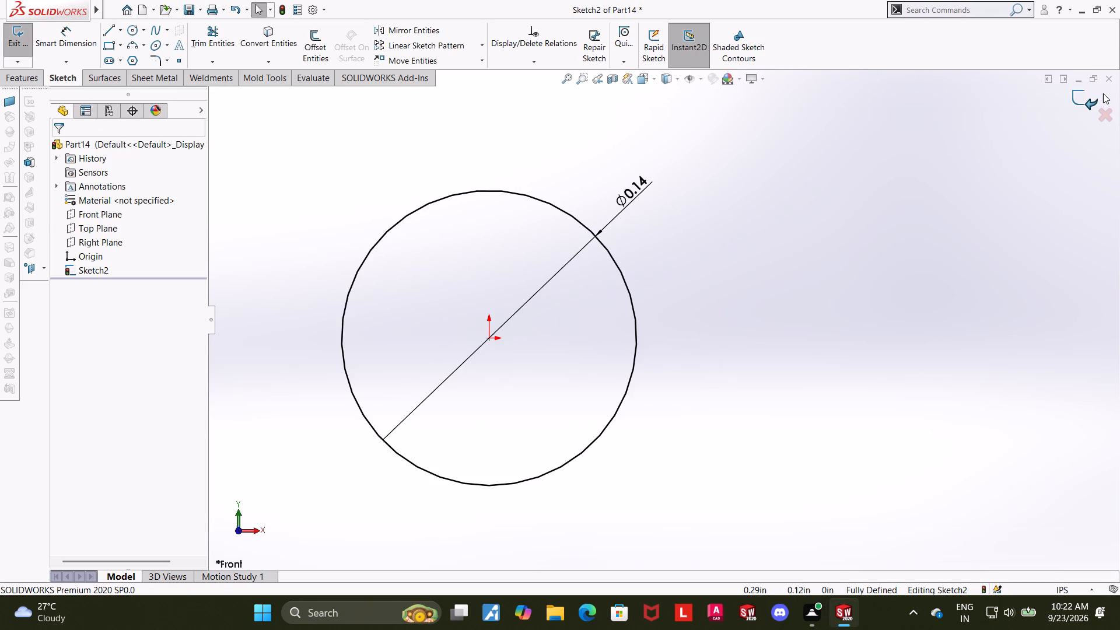
left_click(1084, 100)
Extrude the circle as a boss to a blind depth of 2.25 in.
left_click(17, 41)
scroll(764, 272, "up", 2)
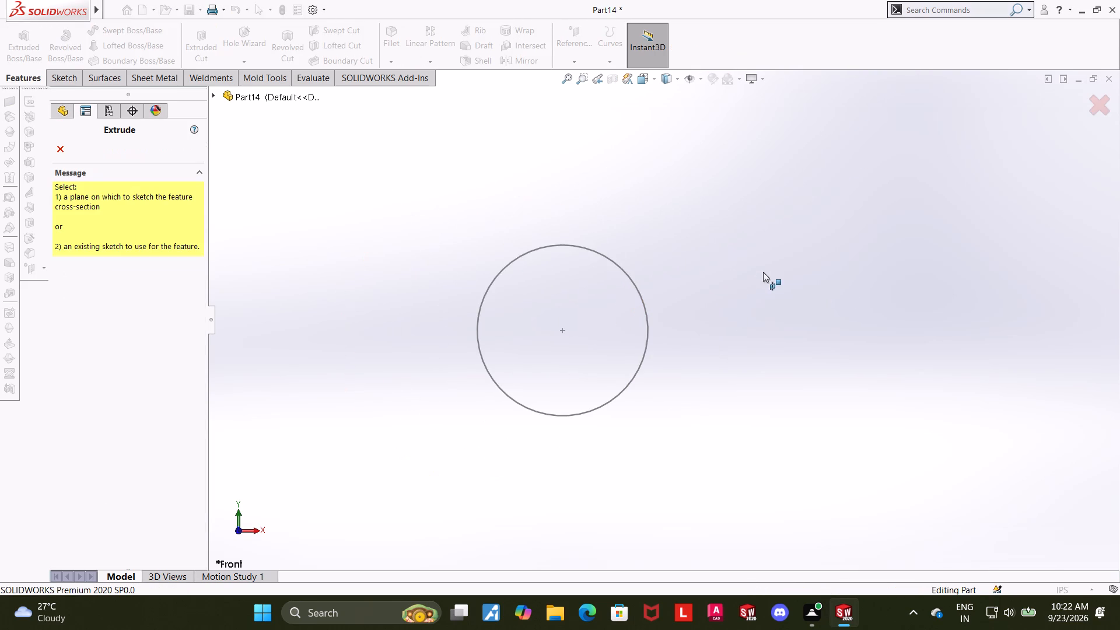
scroll(763, 272, "up", 1)
left_click(612, 261)
scroll(748, 261, "up", 1)
middle_click_drag(730, 271, 701, 285)
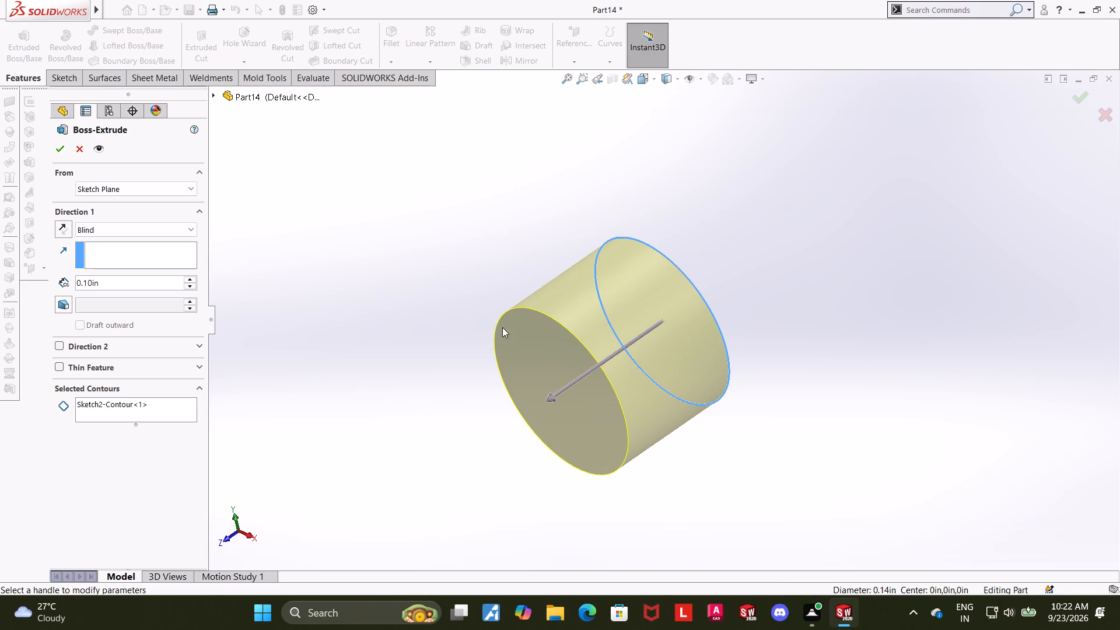
left_click(114, 281)
left_click_drag(114, 281, 0, 276)
type("2.25")
key("Return")
scroll(405, 253, "up", 14)
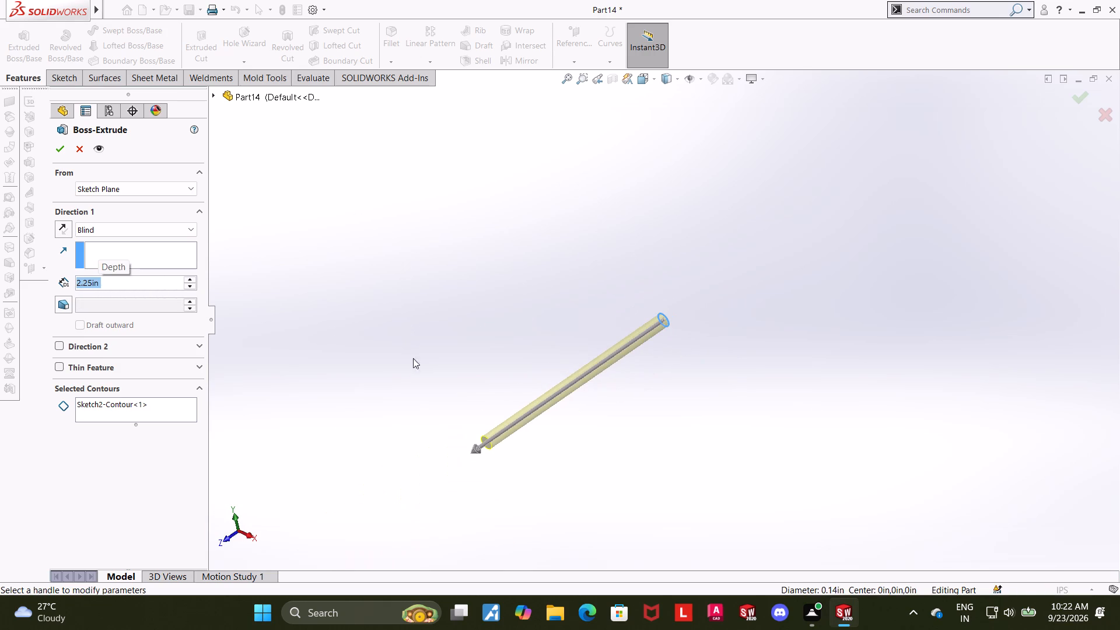
middle_click_drag(516, 366, 525, 307)
scroll(530, 297, "down", 2)
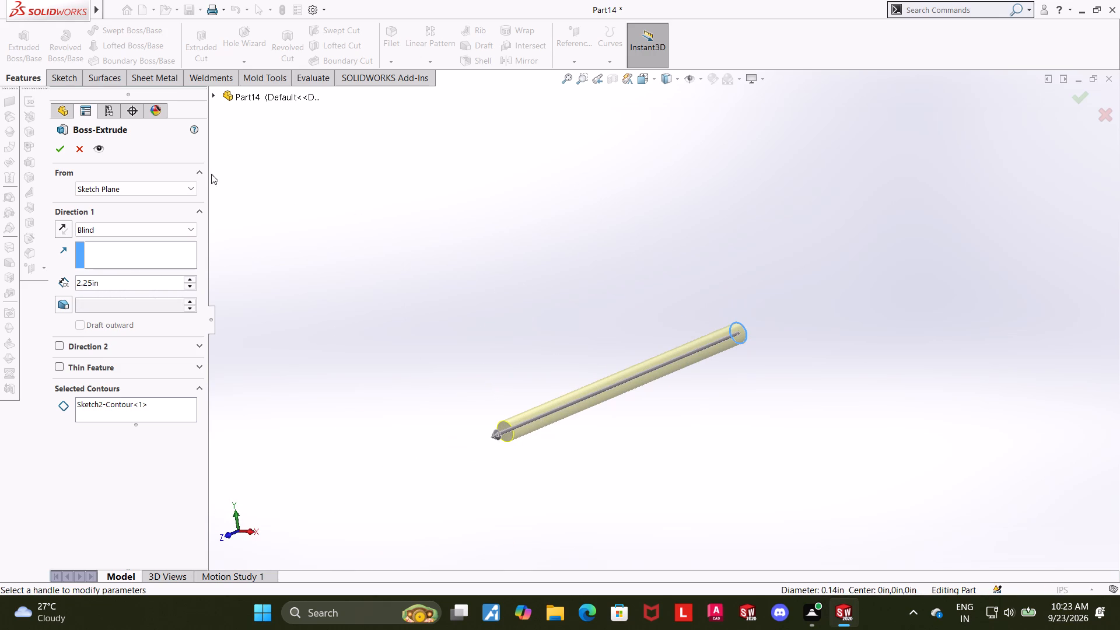
left_click(56, 153)
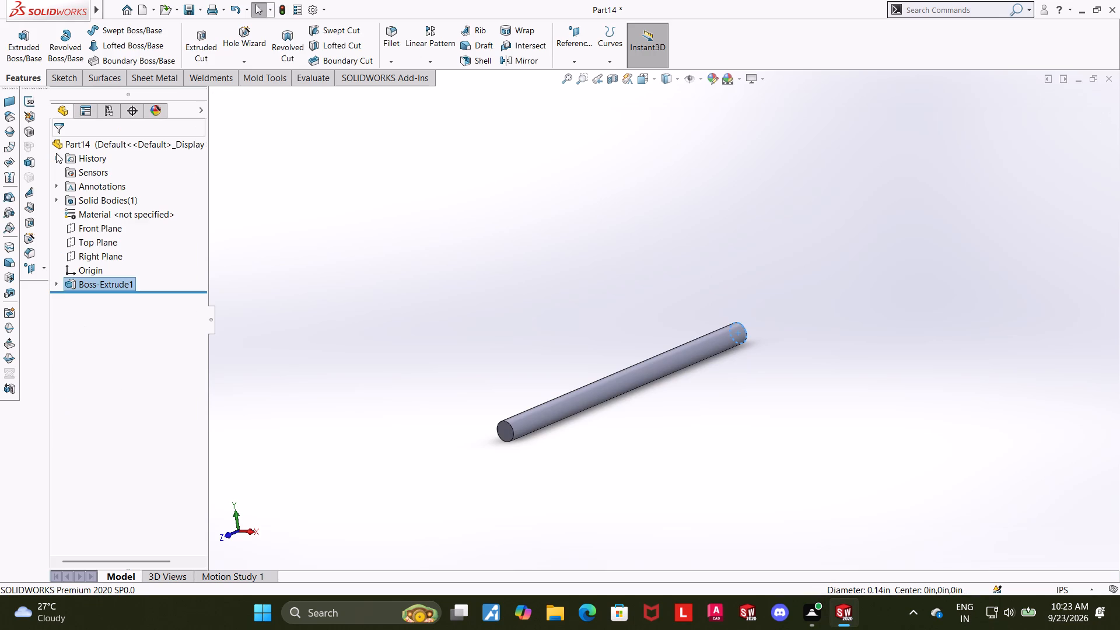
Start a sketch on the Right Plane of the rod.
middle_click_drag(355, 117, 342, 87)
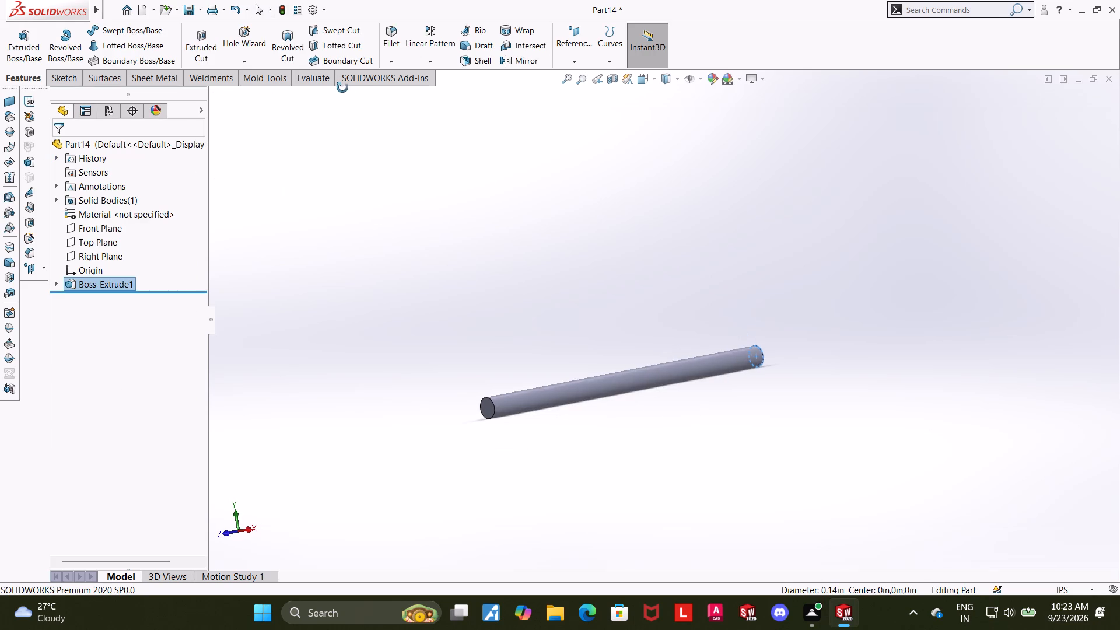
middle_click_drag(342, 87, 341, 89)
left_click(101, 257)
left_click(113, 242)
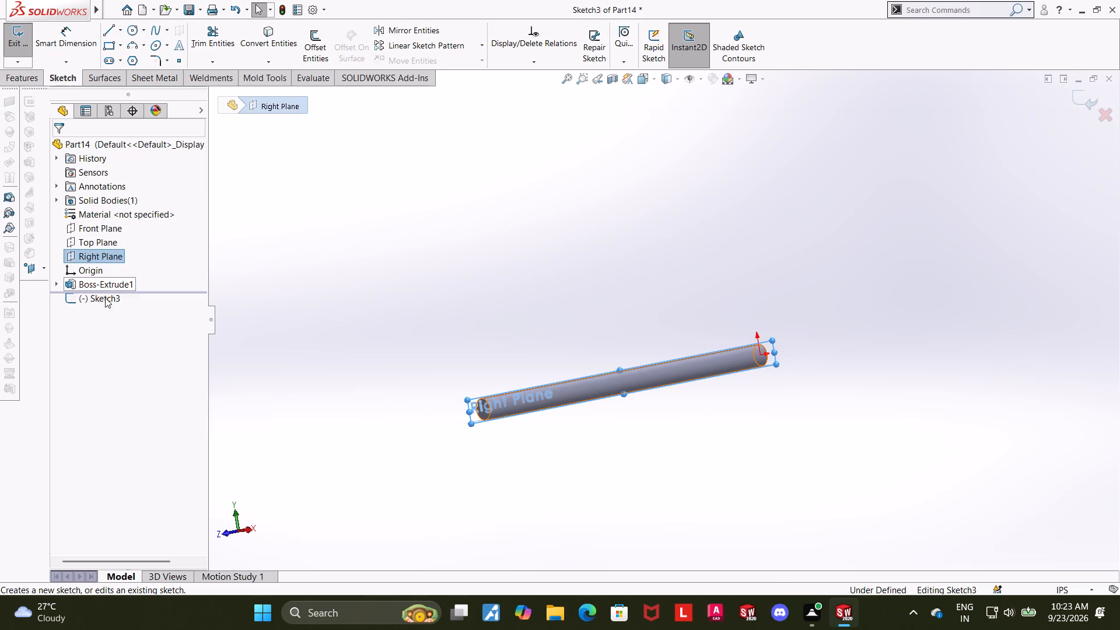
left_click(104, 299)
left_click(130, 285)
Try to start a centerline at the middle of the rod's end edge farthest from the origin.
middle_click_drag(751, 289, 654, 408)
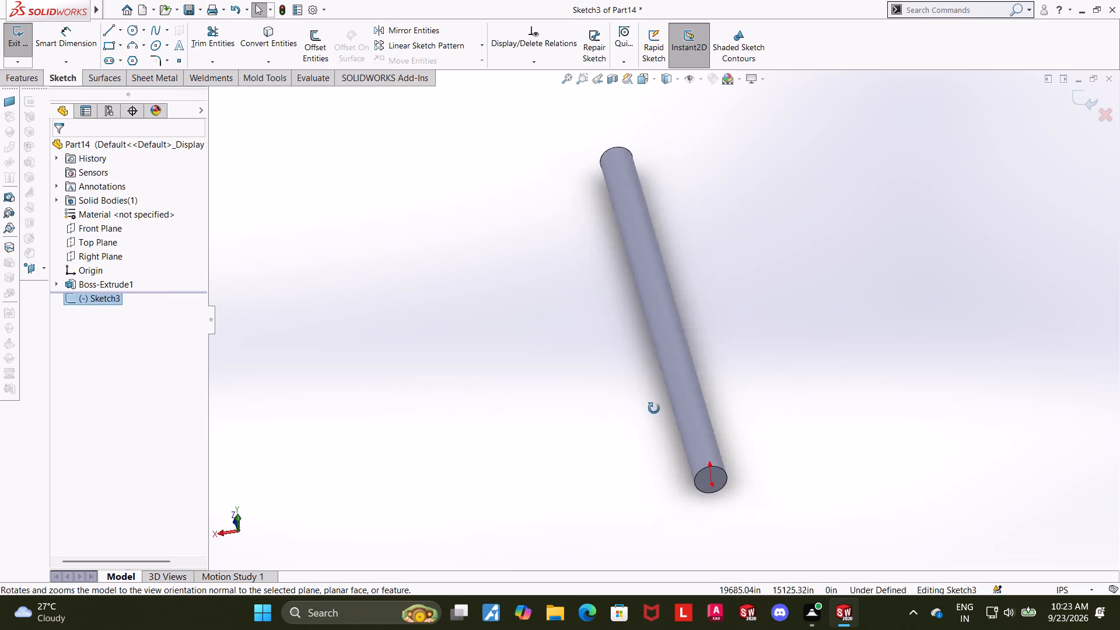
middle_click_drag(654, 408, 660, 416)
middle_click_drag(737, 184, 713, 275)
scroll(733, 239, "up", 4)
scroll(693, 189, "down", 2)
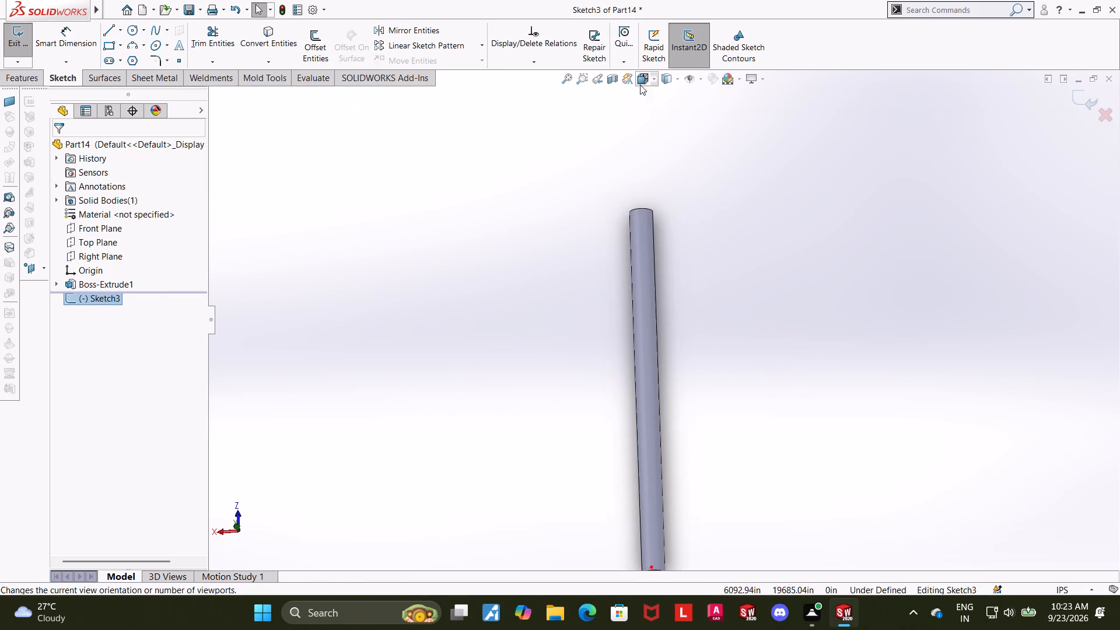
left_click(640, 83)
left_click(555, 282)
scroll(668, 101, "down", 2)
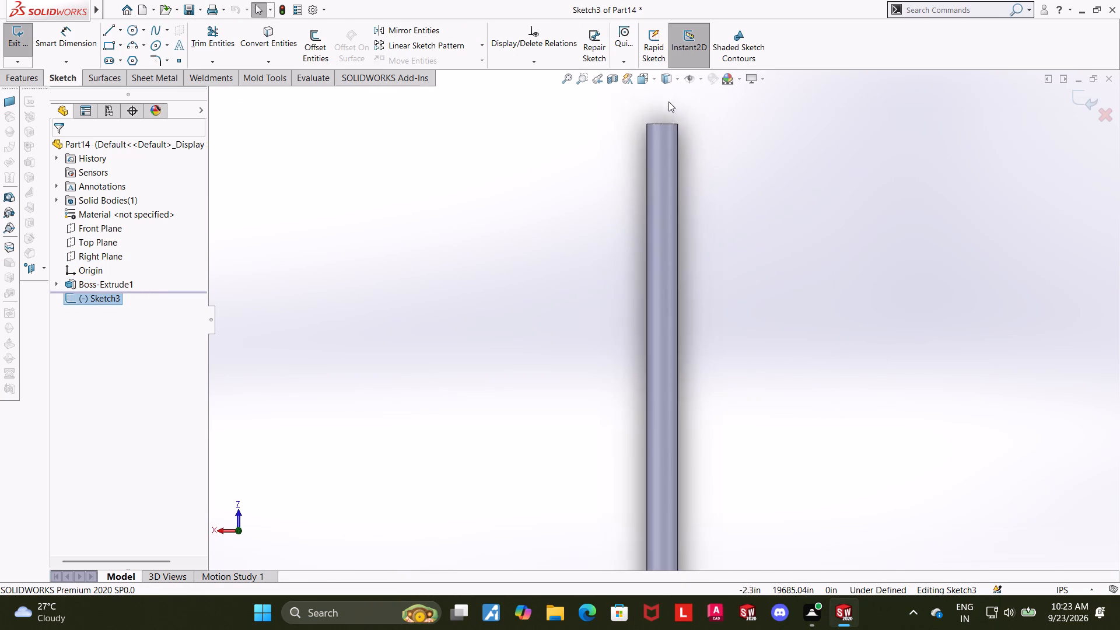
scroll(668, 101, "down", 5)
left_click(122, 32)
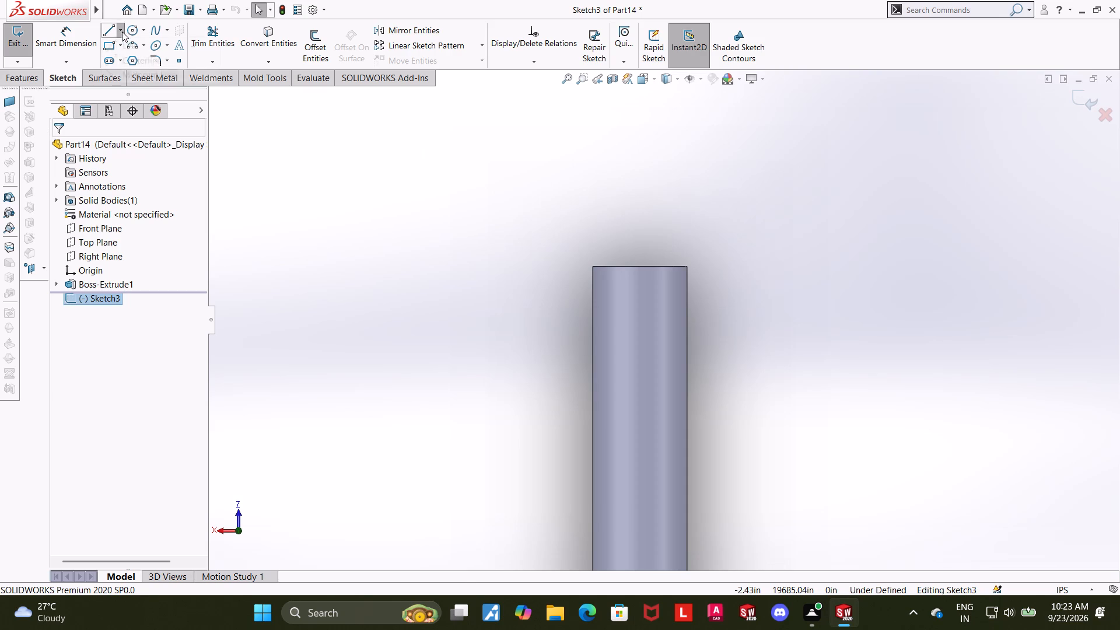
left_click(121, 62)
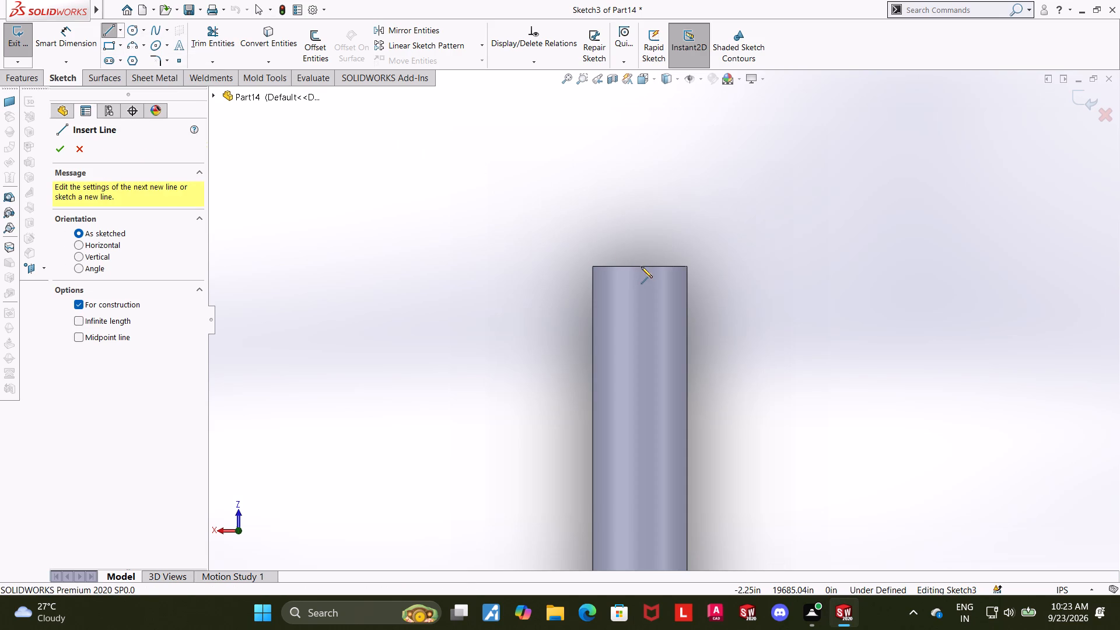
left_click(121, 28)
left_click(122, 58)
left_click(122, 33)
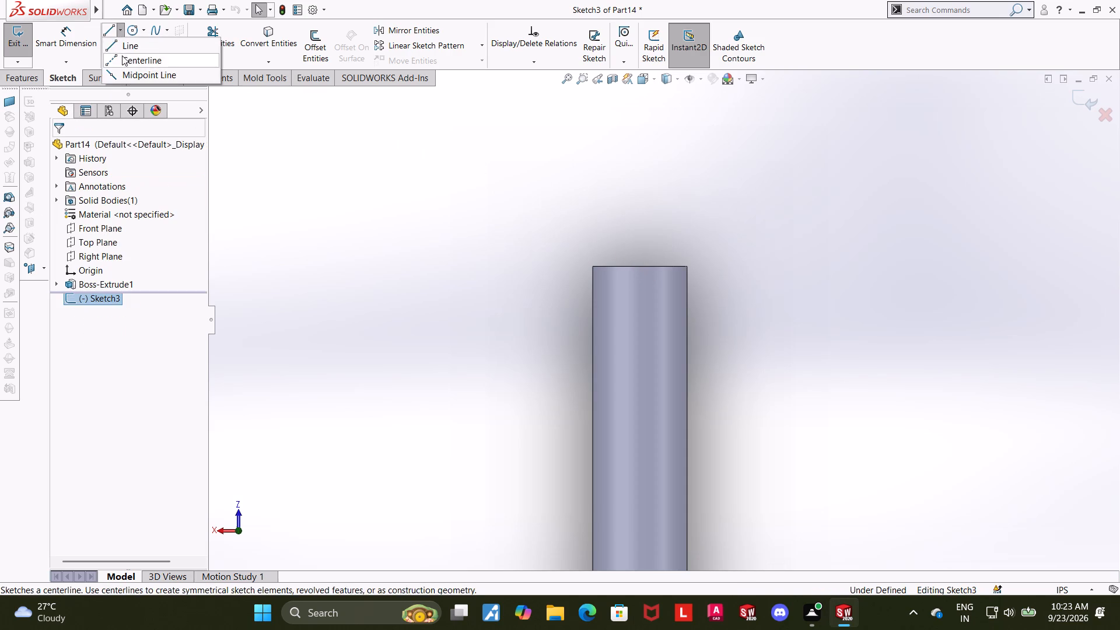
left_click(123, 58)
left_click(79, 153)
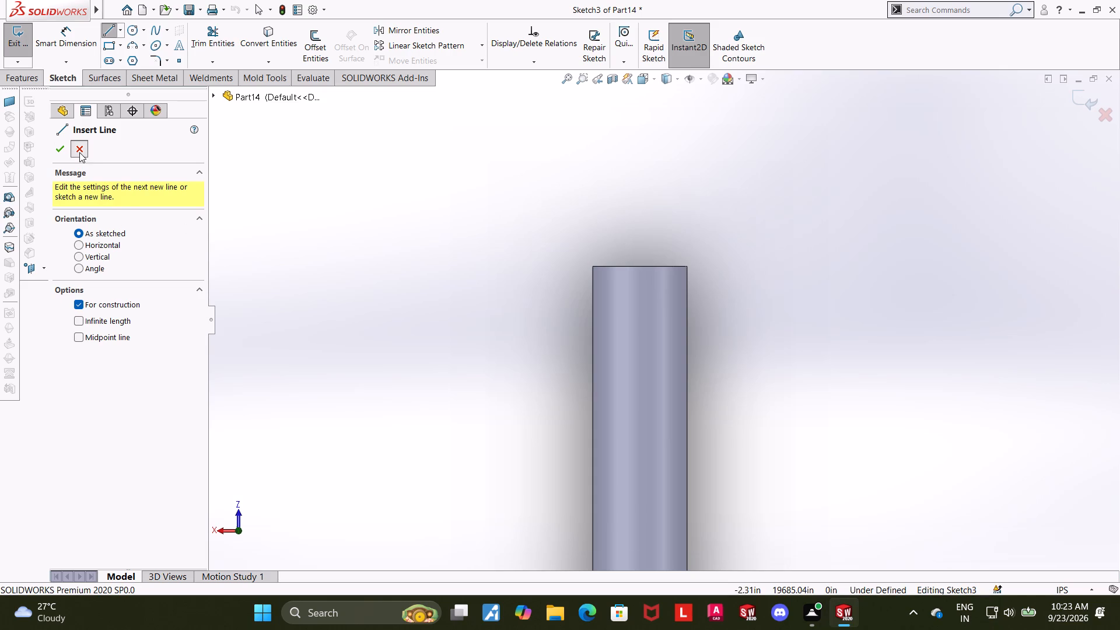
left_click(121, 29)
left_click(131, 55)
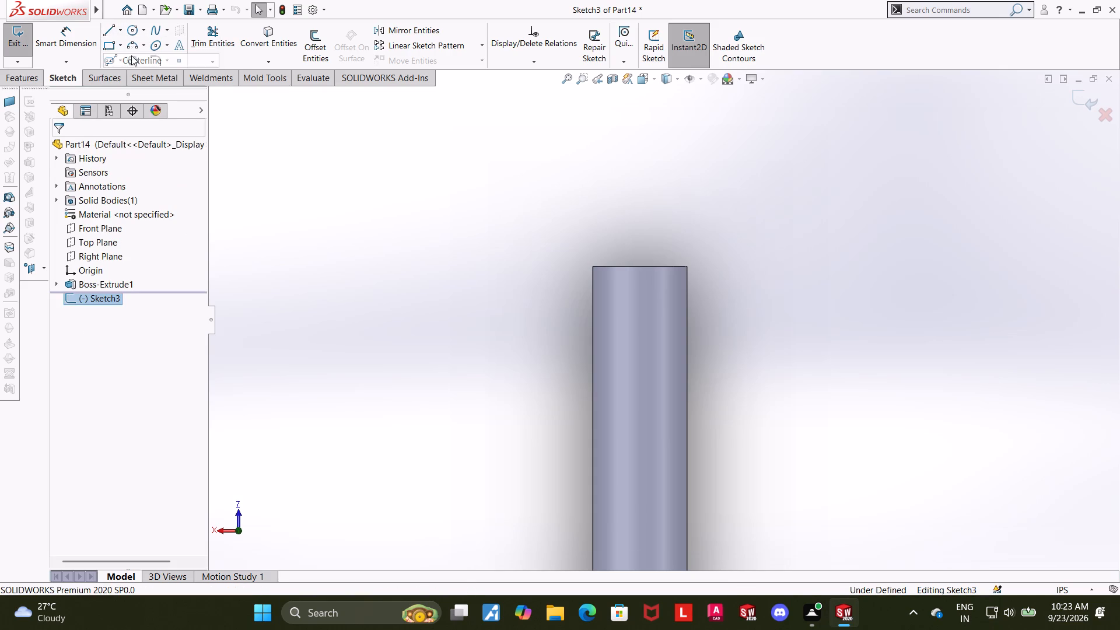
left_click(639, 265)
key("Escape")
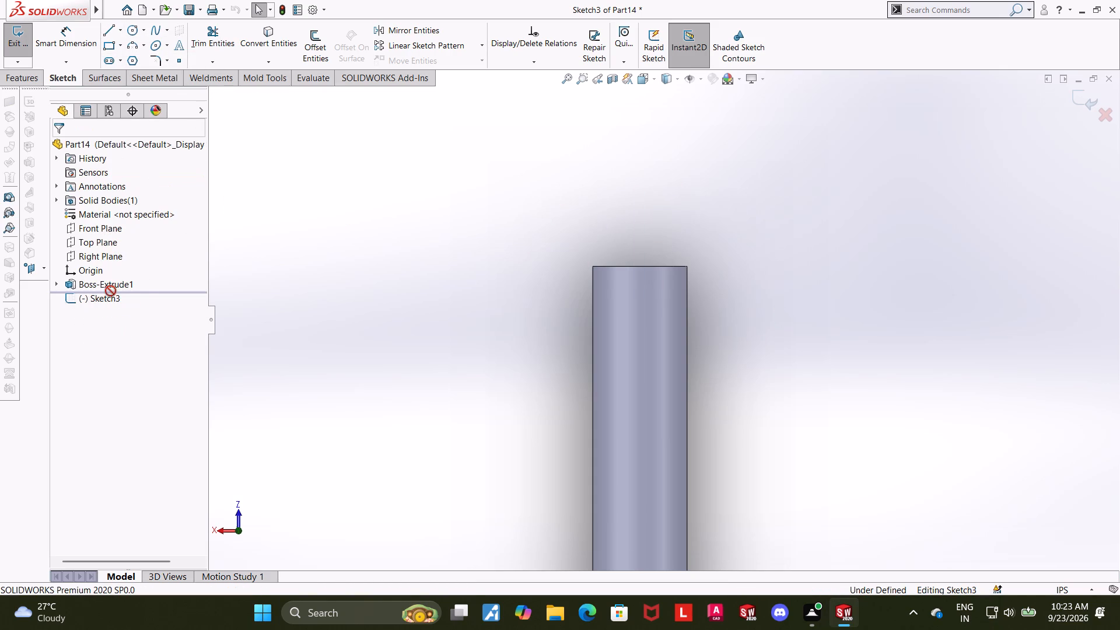
Examine the rod and its end away from the origin against the open sketch's plane.
left_click(108, 296)
left_click(137, 277)
scroll(638, 301, "up", 2)
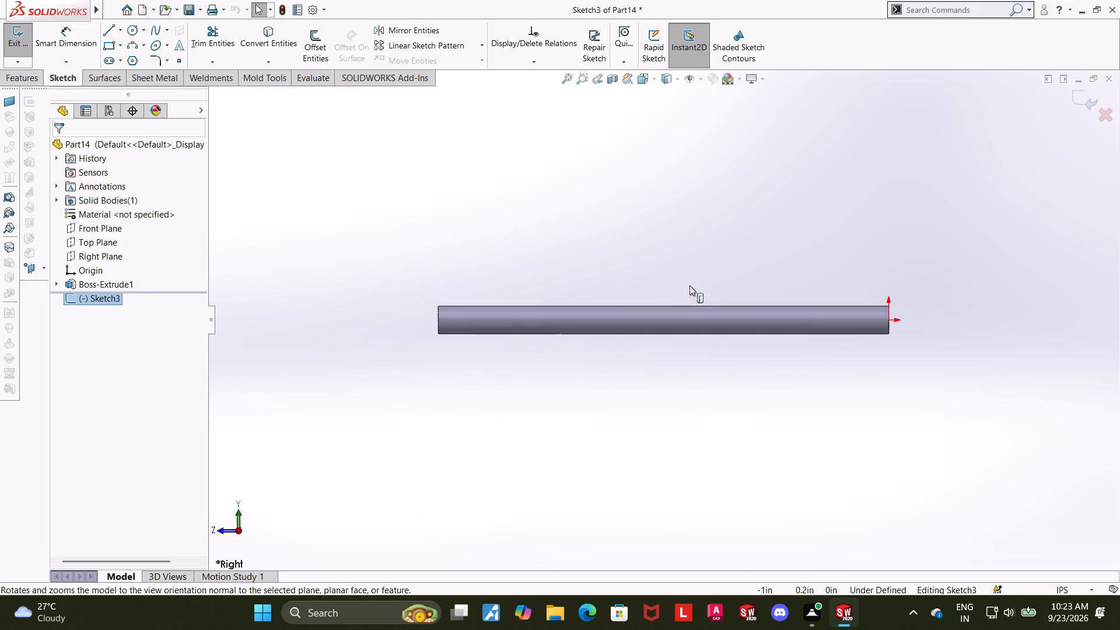
scroll(689, 285, "up", 1)
scroll(822, 225, "up", 1)
middle_click_drag(822, 225, 722, 379)
scroll(674, 190, "down", 5)
middle_click_drag(656, 239, 657, 384)
left_click(494, 222)
middle_click_drag(683, 305, 685, 284)
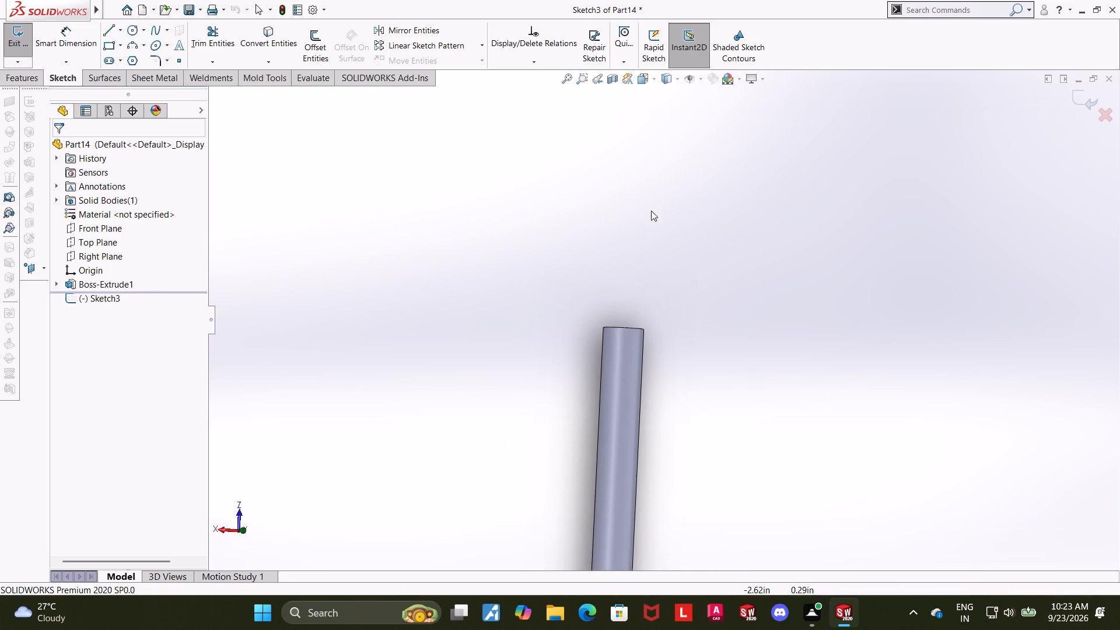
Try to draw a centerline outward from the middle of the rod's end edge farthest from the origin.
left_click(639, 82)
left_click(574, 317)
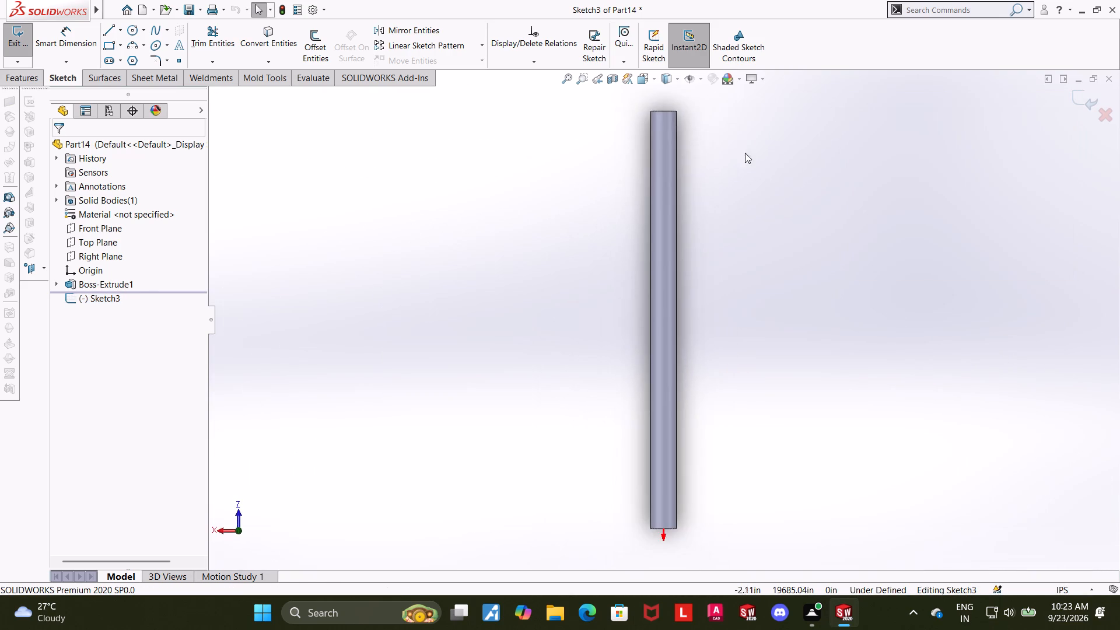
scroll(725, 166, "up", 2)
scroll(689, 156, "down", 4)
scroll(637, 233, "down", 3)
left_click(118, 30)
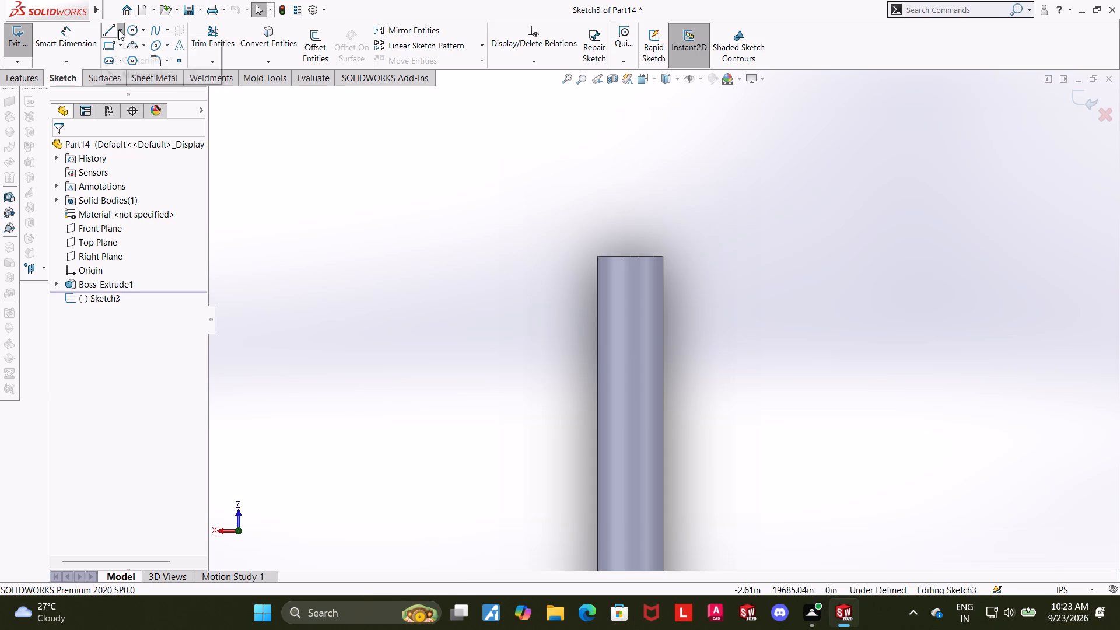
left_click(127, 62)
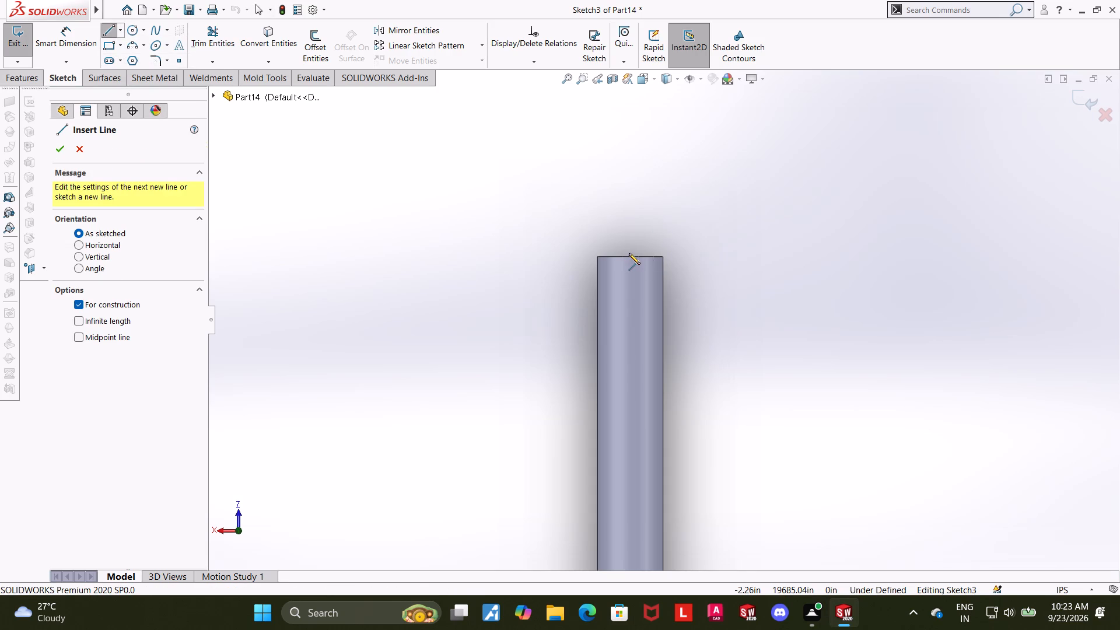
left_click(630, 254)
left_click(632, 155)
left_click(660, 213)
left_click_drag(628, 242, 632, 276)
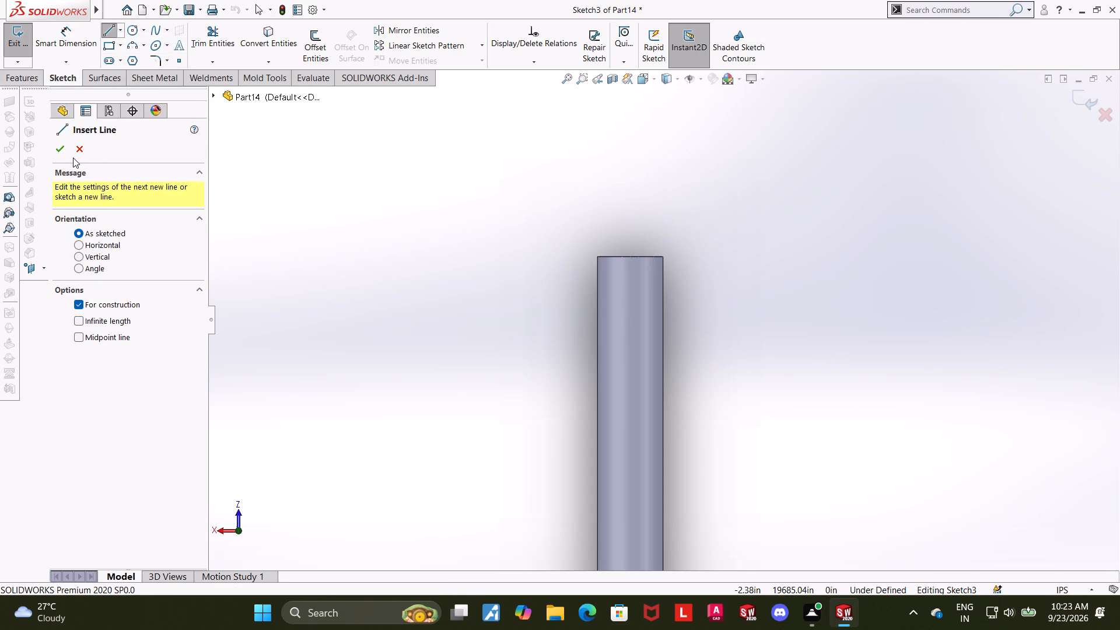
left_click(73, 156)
Examine how the Right Plane and the open sketch's plane lie relative to the rod.
left_click(87, 254)
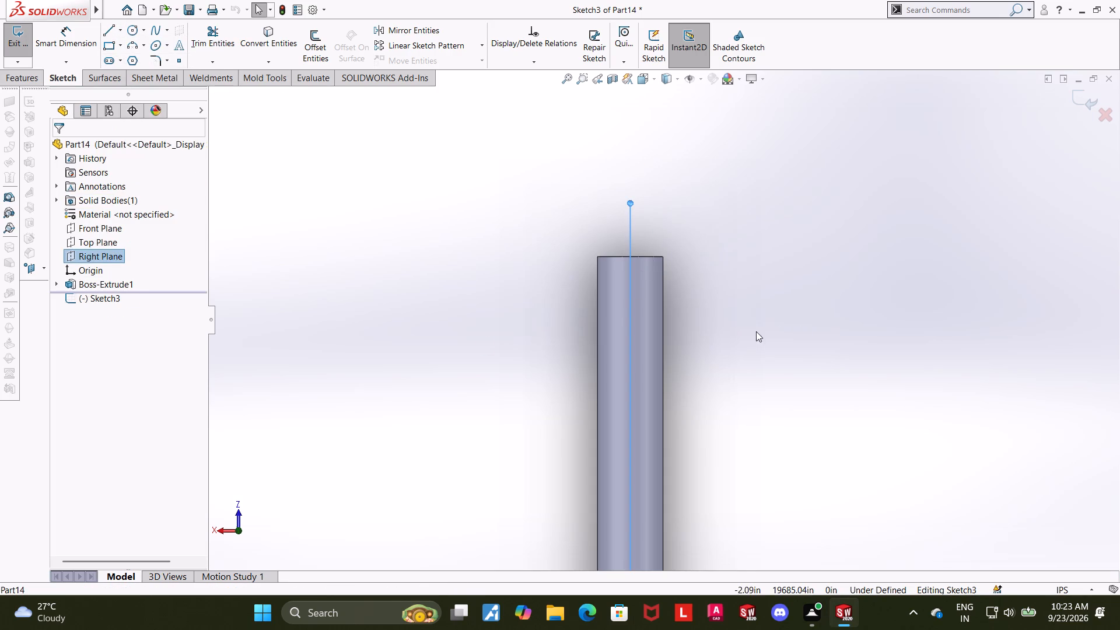
middle_click_drag(754, 331, 660, 329)
scroll(769, 261, "up", 3)
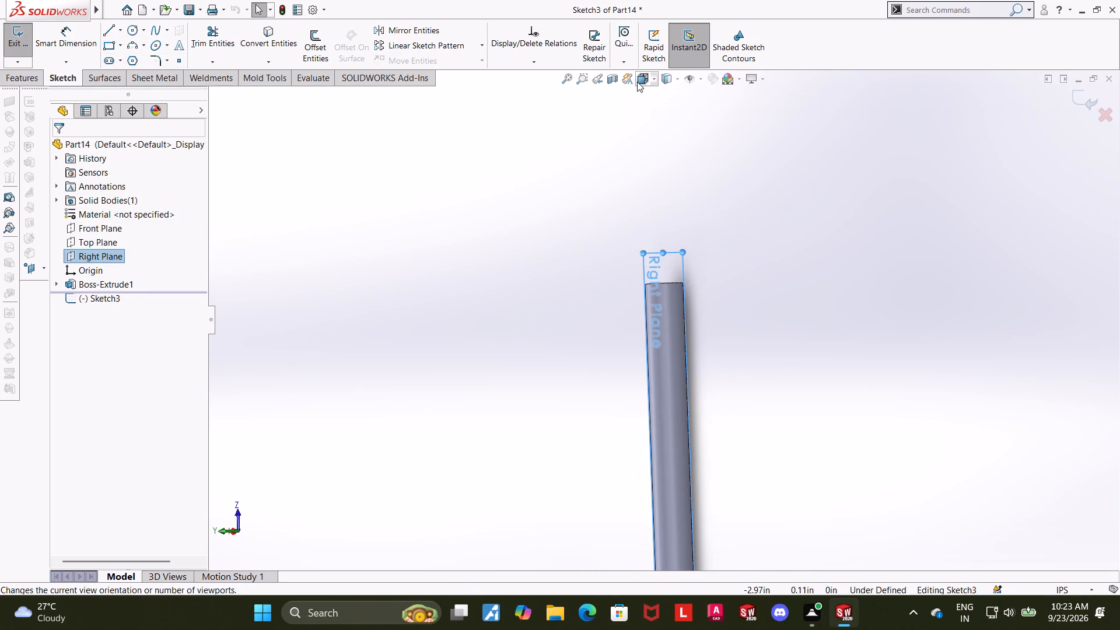
left_click(637, 82)
left_click(575, 320)
scroll(680, 131, "down", 2)
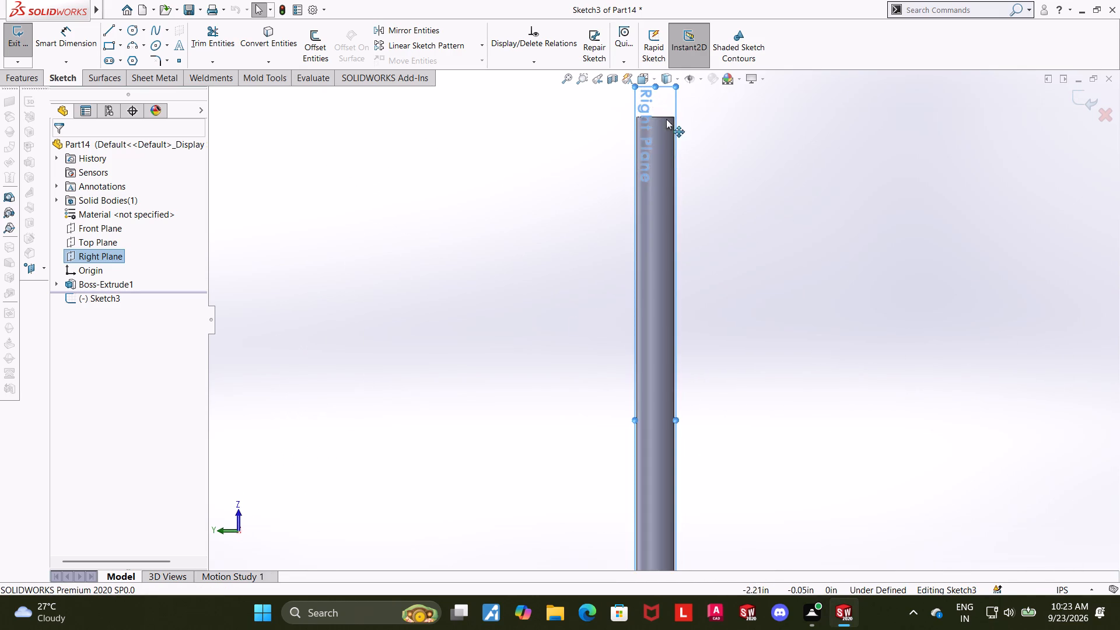
scroll(660, 101, "up", 4)
scroll(651, 187, "down", 4)
scroll(720, 278, "down", 3)
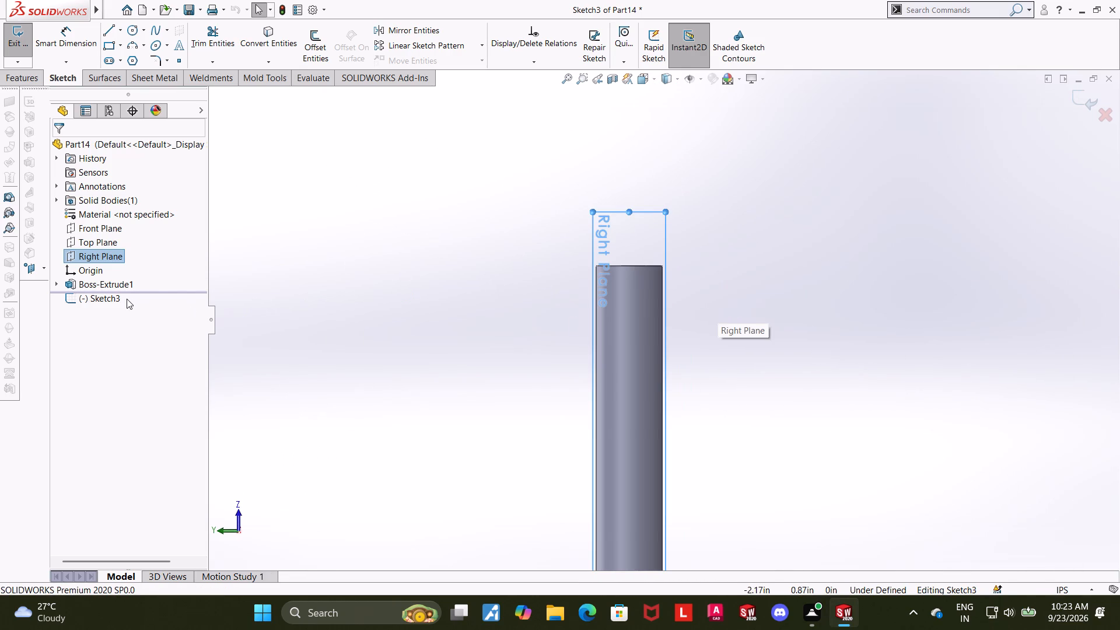
left_click(117, 301)
left_click(145, 282)
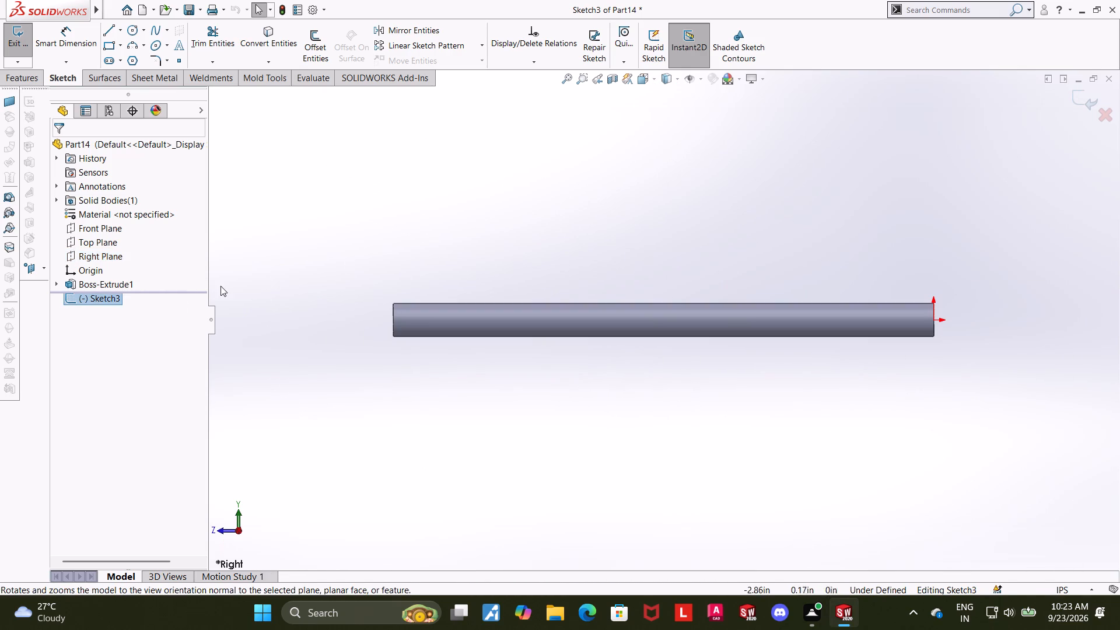
Exit the open sketch and discard its changes.
left_click(1108, 115)
left_click(573, 300)
left_click(579, 316)
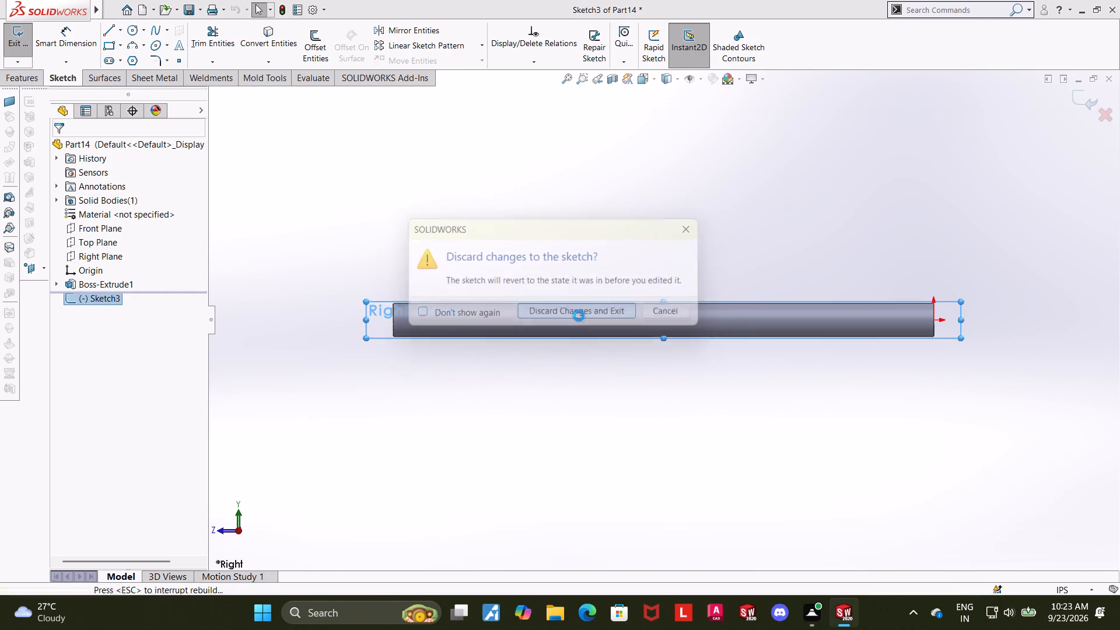
Start a new sketch on the rod's Right Plane.
left_click(116, 253)
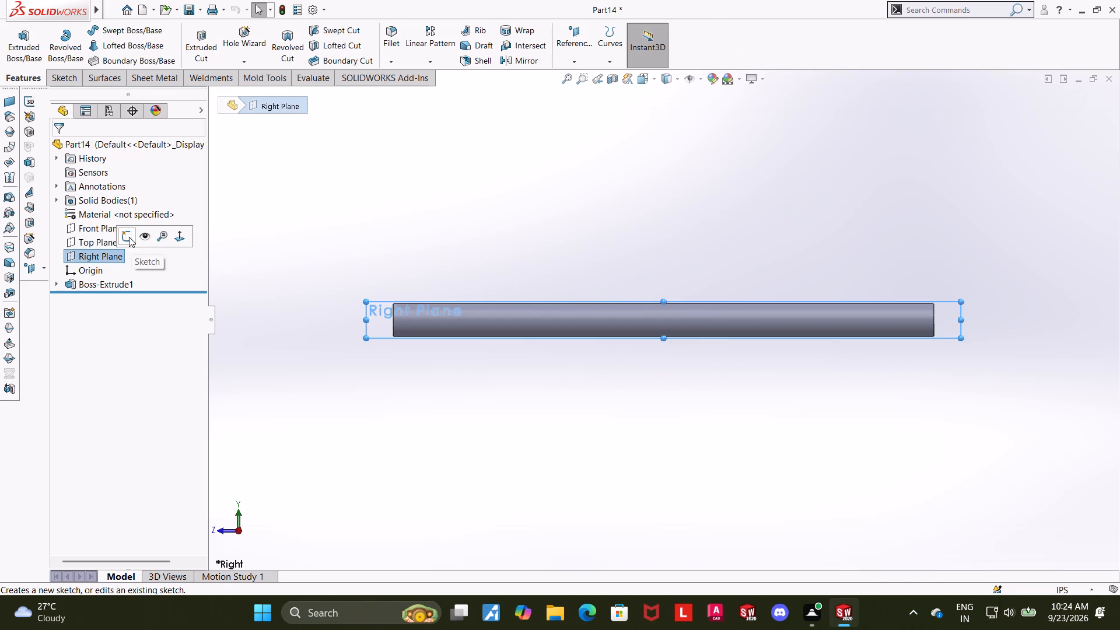
left_click(129, 236)
left_click(107, 293)
left_click(134, 281)
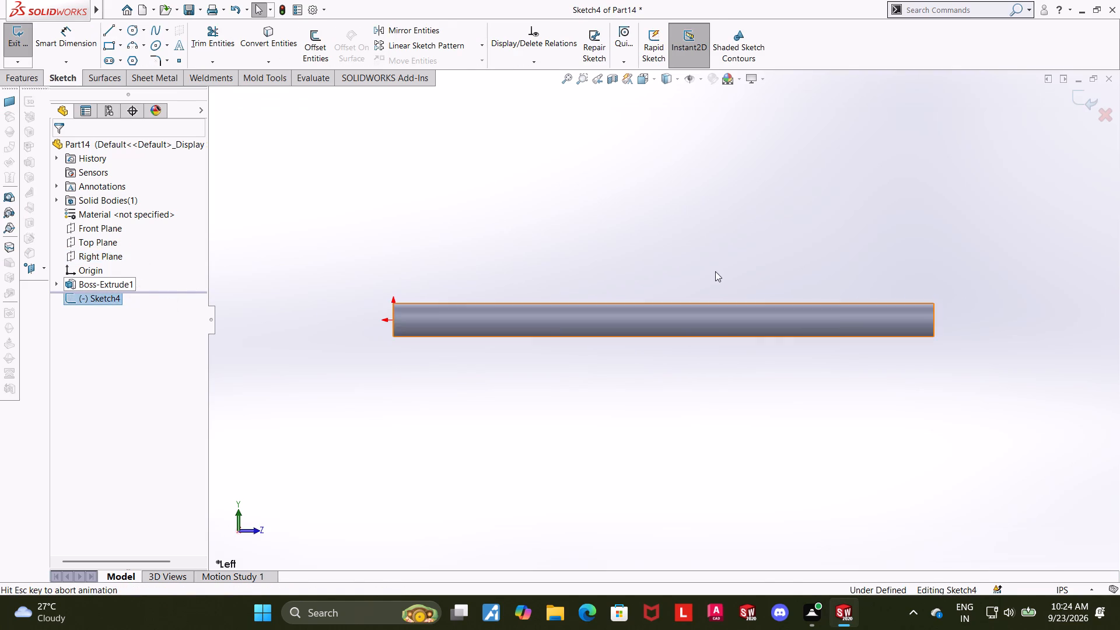
Draw a centerline about 0.18 in long from the midpoint of the rod's far end edge, extending outward along the rod's axis.
middle_click_drag(894, 355, 743, 193)
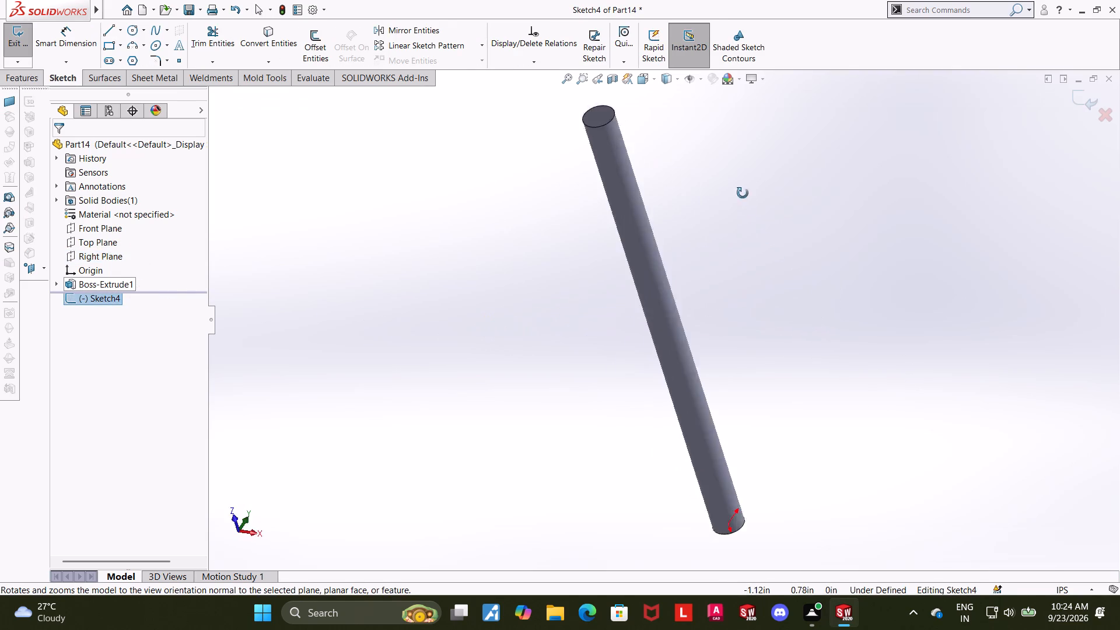
middle_click_drag(743, 193, 733, 187)
left_click(647, 77)
left_click(587, 370)
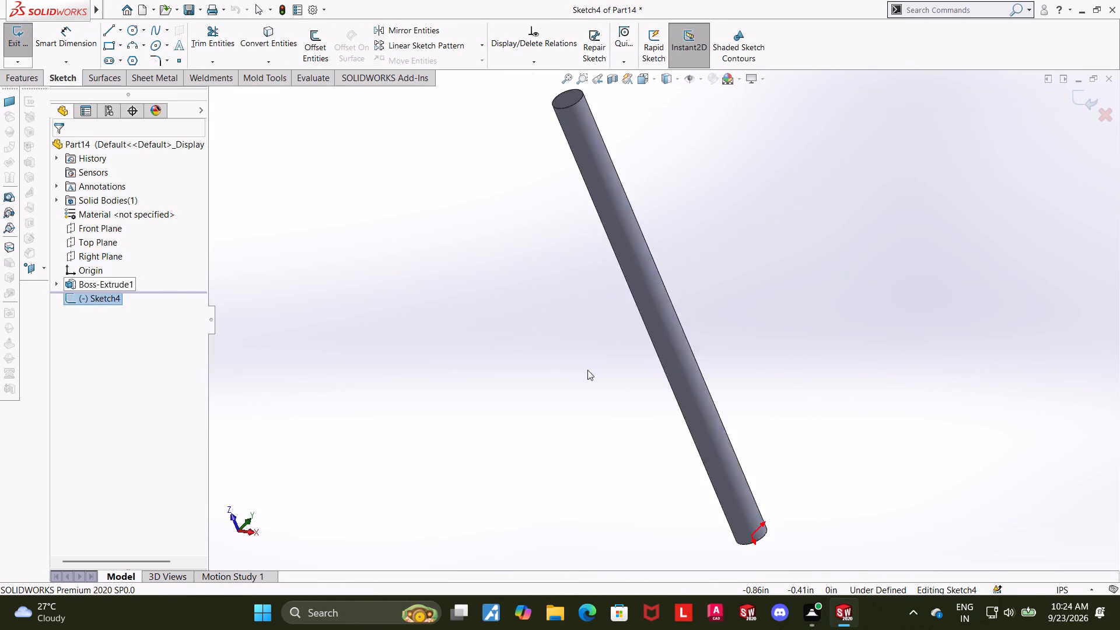
left_click(98, 258)
scroll(587, 205, "up", 2)
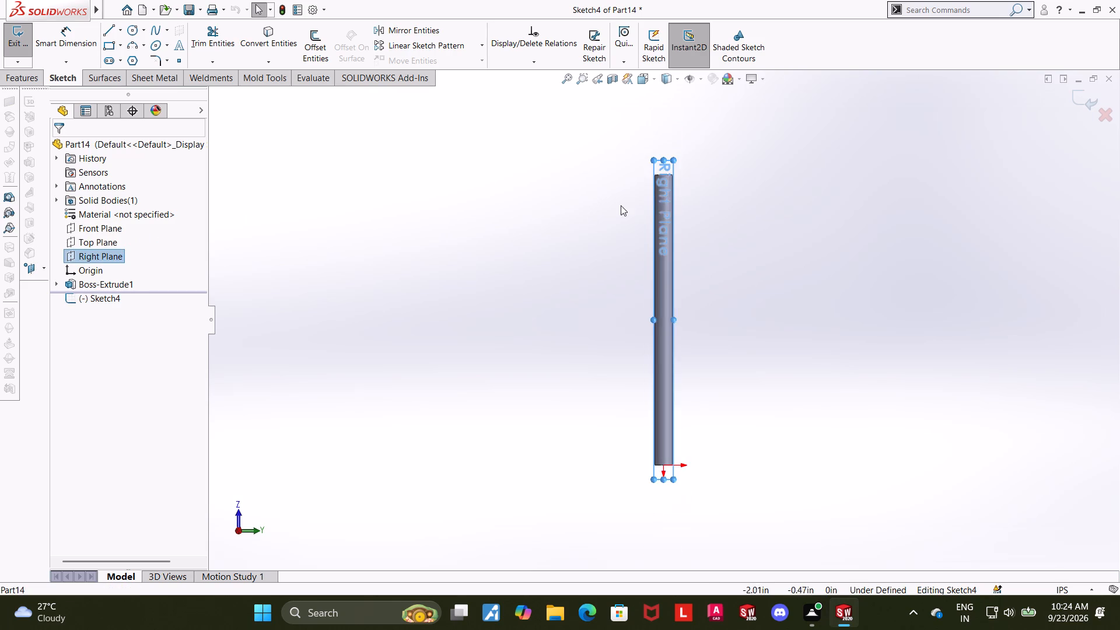
scroll(682, 181, "down", 7)
left_click(793, 295)
scroll(694, 279, "down", 3)
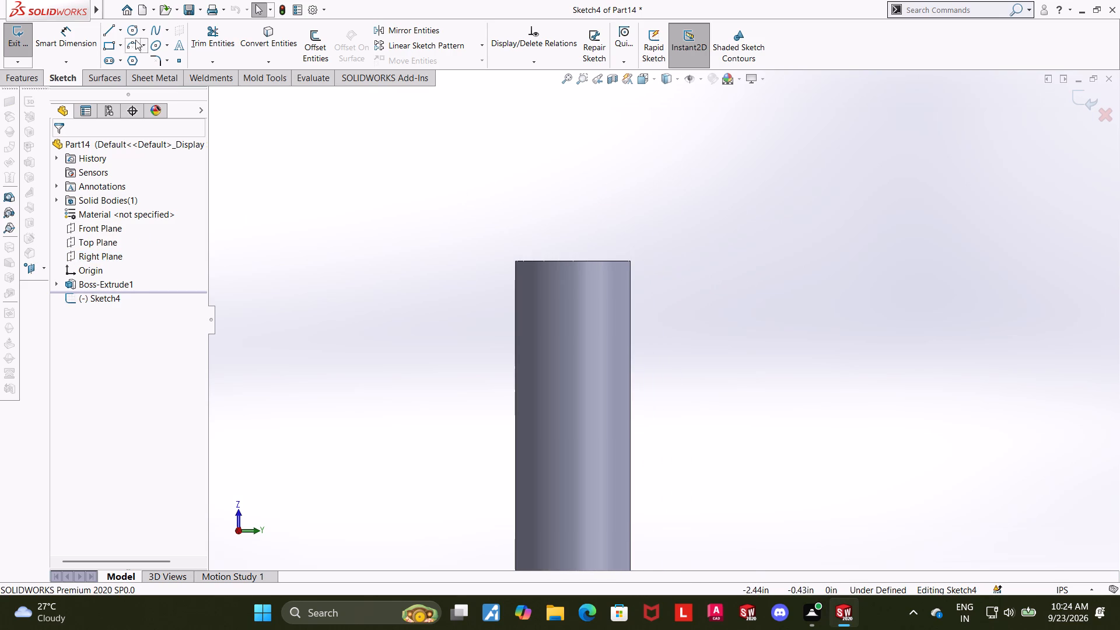
left_click(120, 33)
left_click(117, 62)
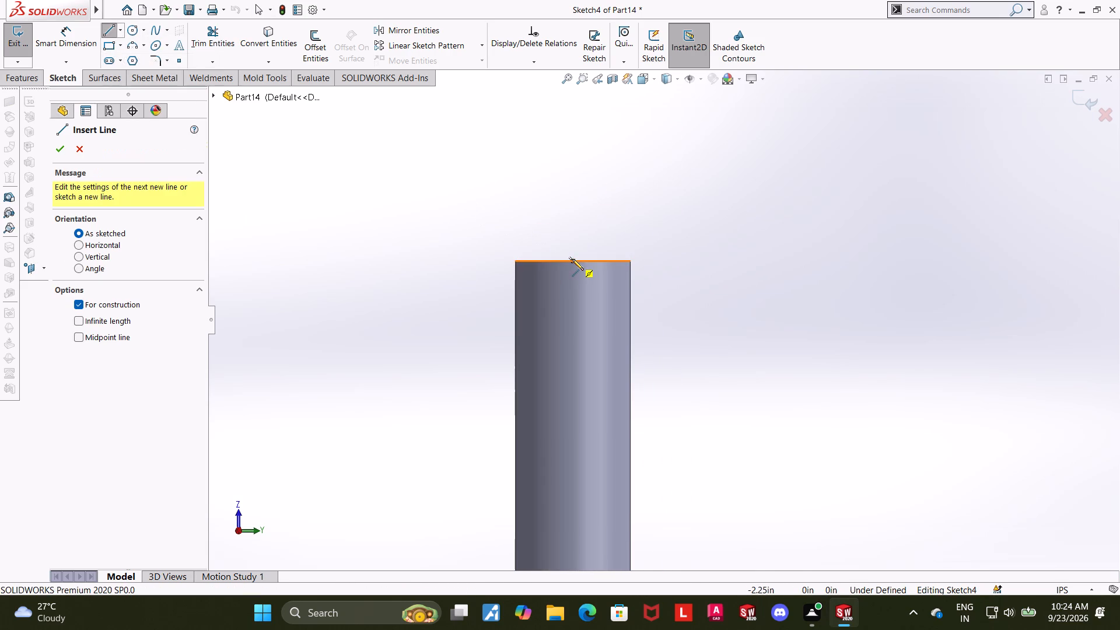
left_click(572, 259)
scroll(579, 178, "up", 1)
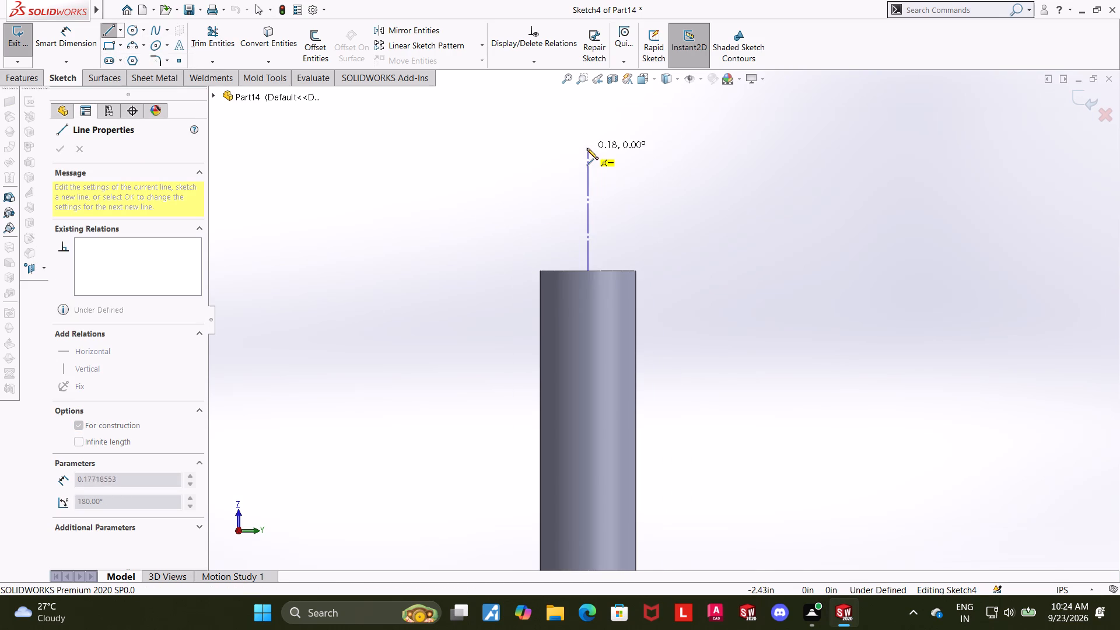
left_click(587, 142)
key("Escape")
key("Escape")
Sketch a closed four-line half profile on the centerline, with its base on the rod's end edge, an outward slanted side and top each about 0.16 in.
left_click(112, 30)
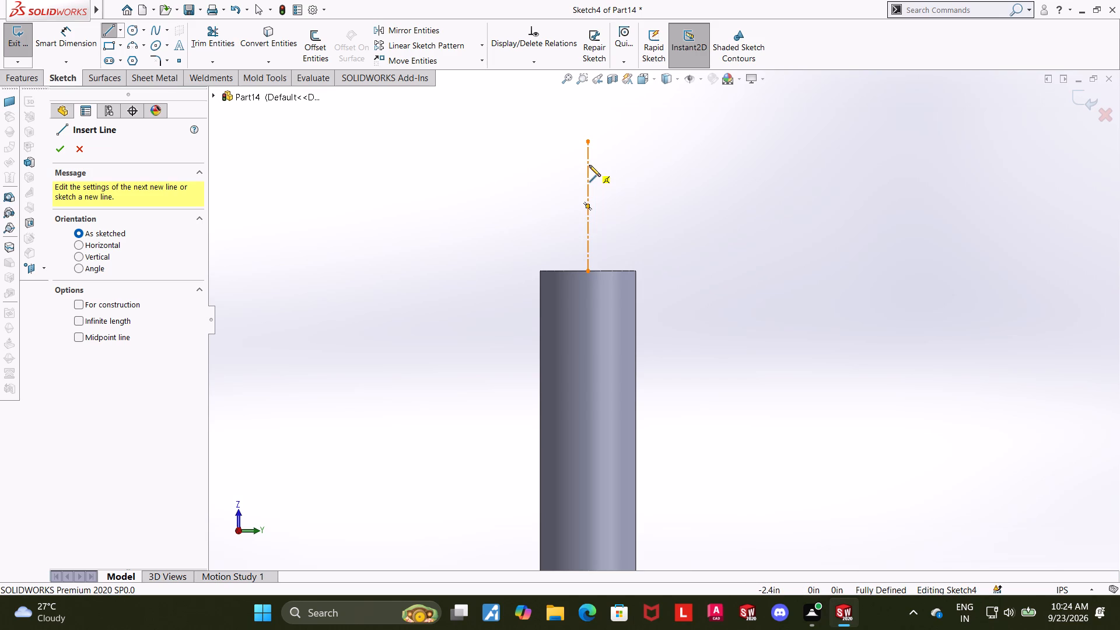
left_click(589, 165)
double_click(683, 165)
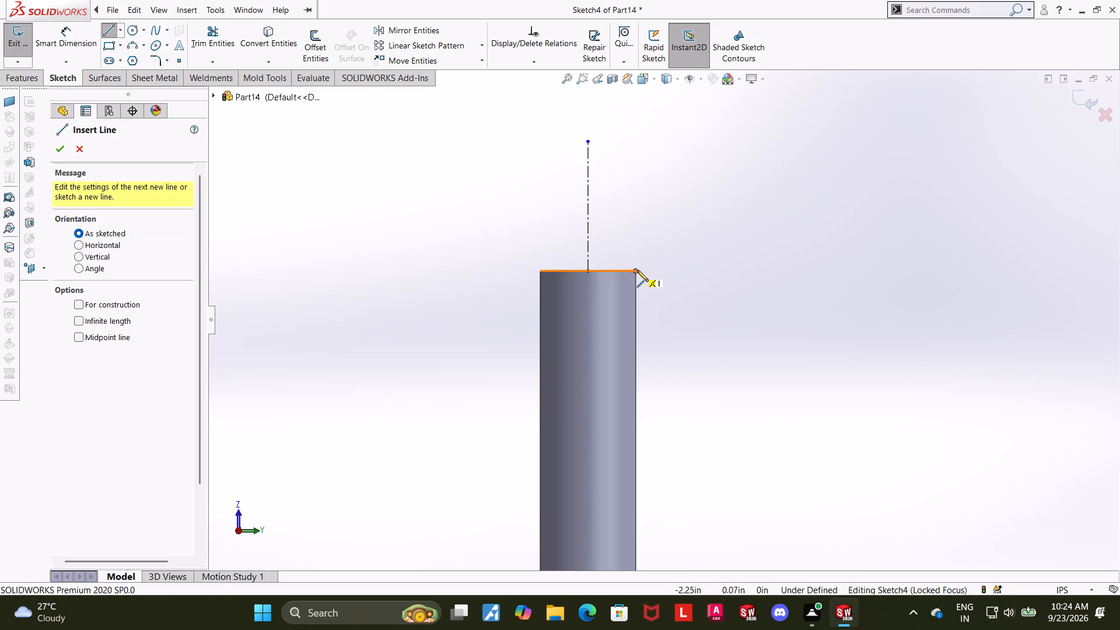
left_click(637, 270)
left_click(696, 178)
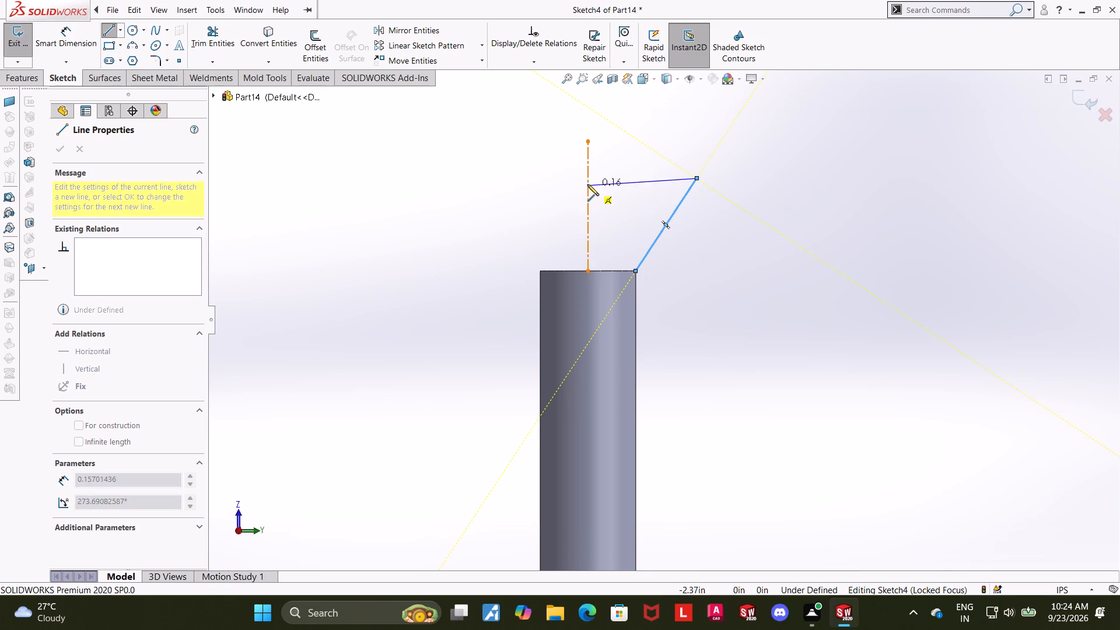
left_click(586, 178)
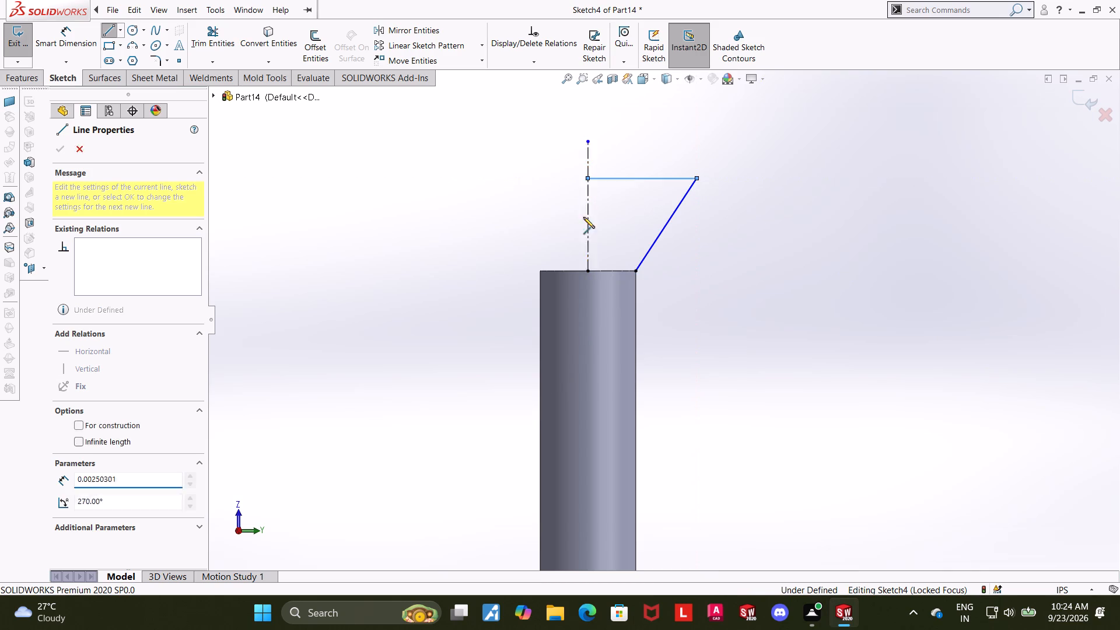
left_click(589, 269)
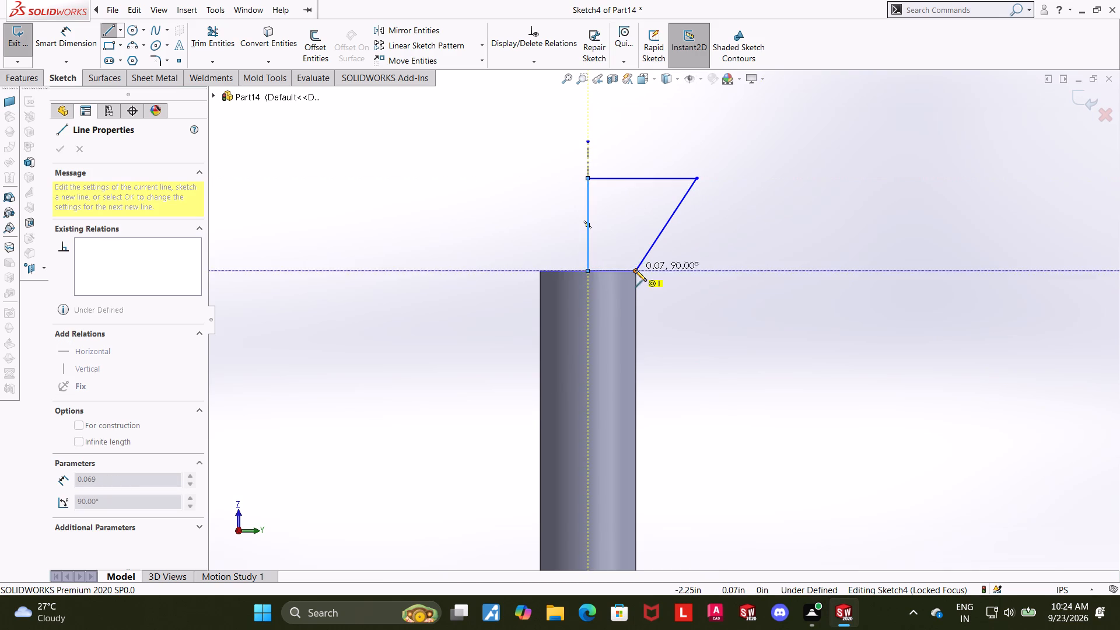
left_click(635, 271)
key("Escape")
key("Escape")
key("Escape")
key("Escape")
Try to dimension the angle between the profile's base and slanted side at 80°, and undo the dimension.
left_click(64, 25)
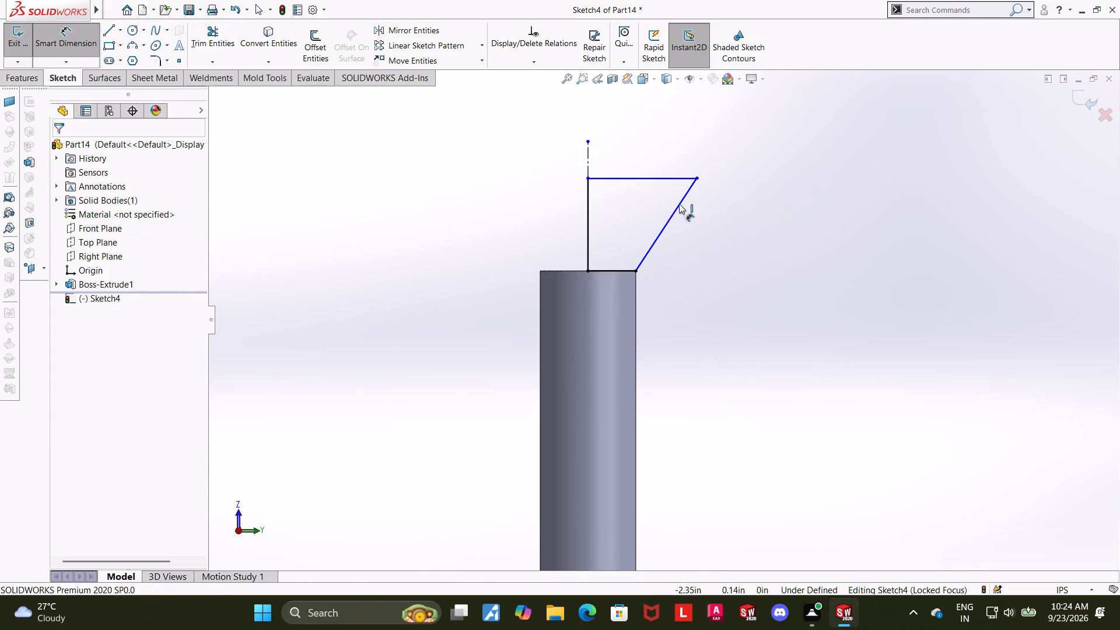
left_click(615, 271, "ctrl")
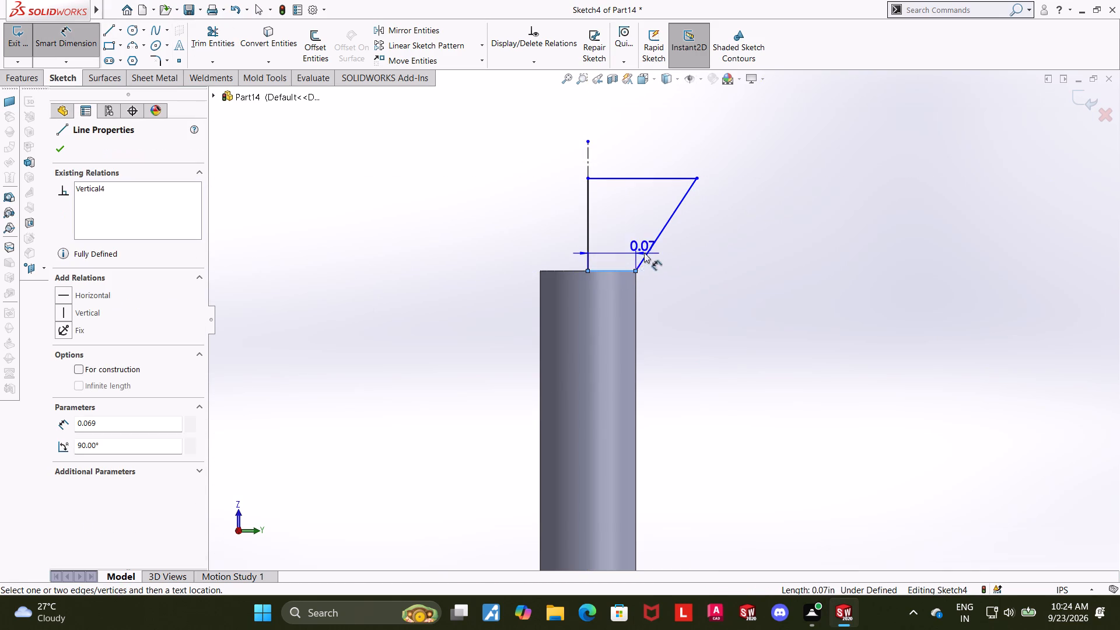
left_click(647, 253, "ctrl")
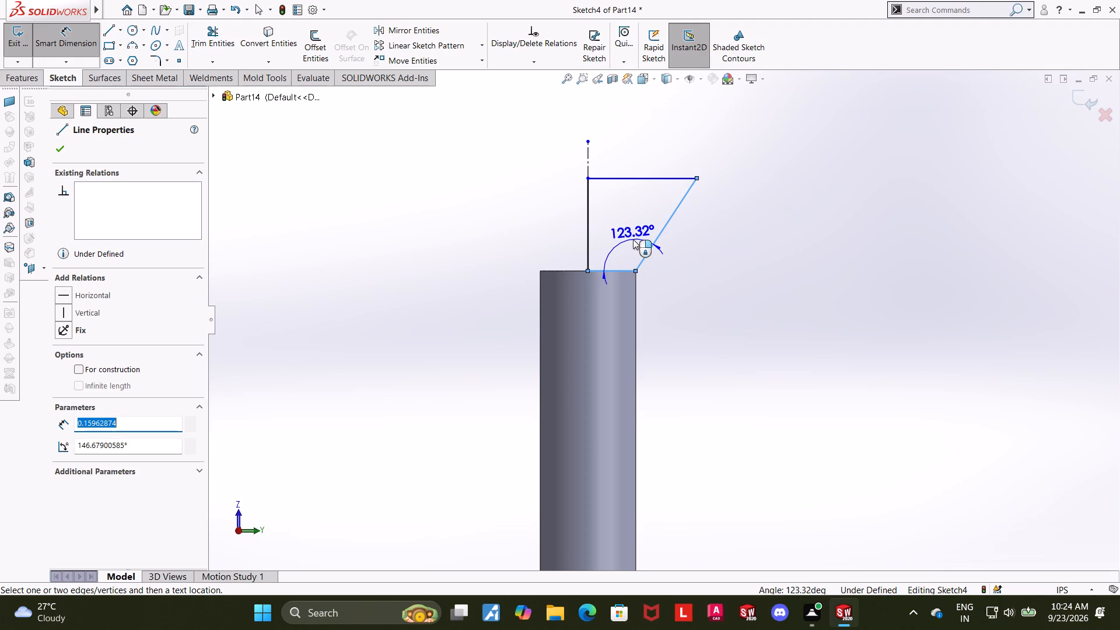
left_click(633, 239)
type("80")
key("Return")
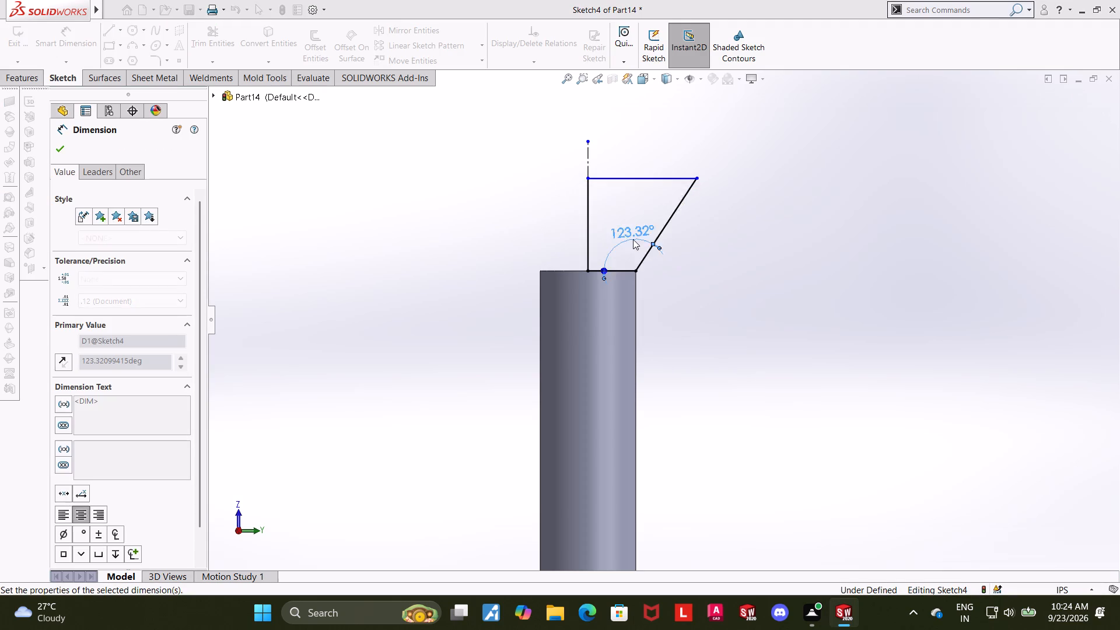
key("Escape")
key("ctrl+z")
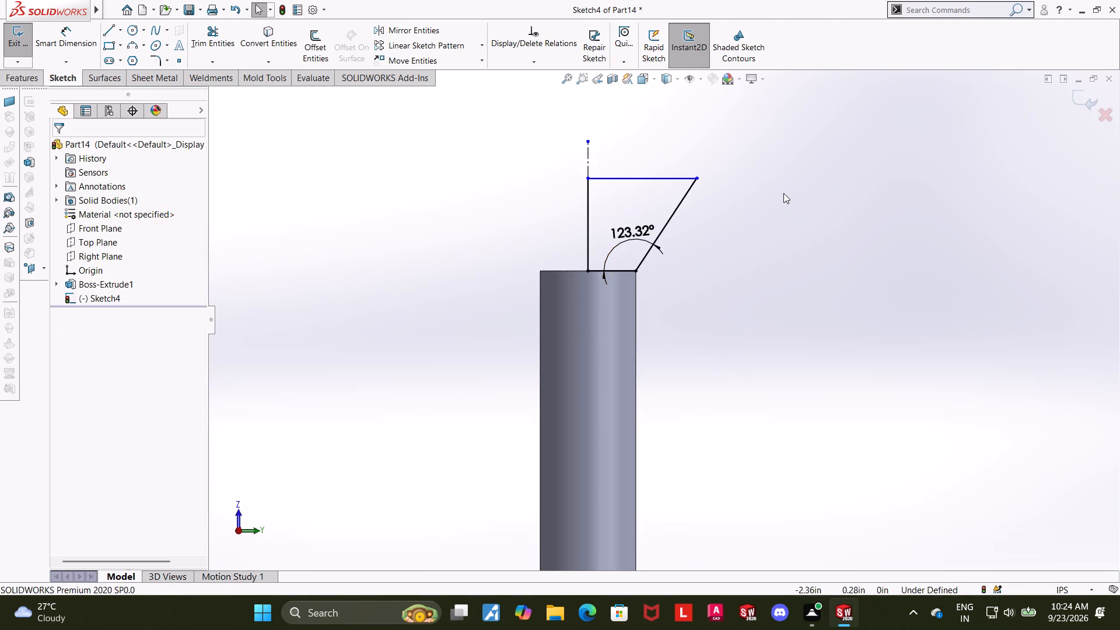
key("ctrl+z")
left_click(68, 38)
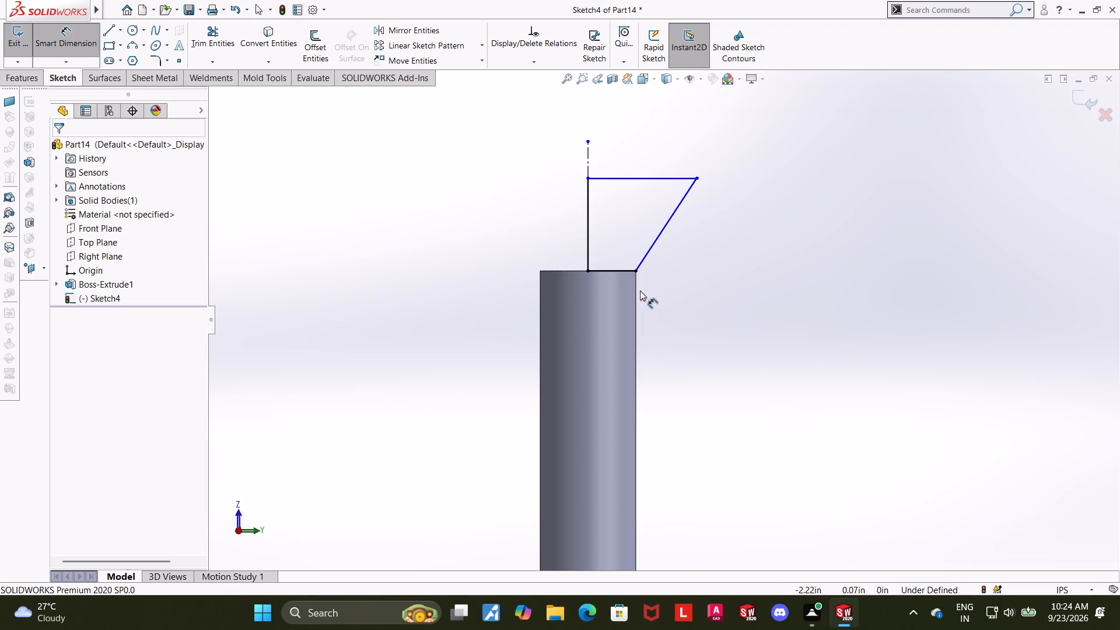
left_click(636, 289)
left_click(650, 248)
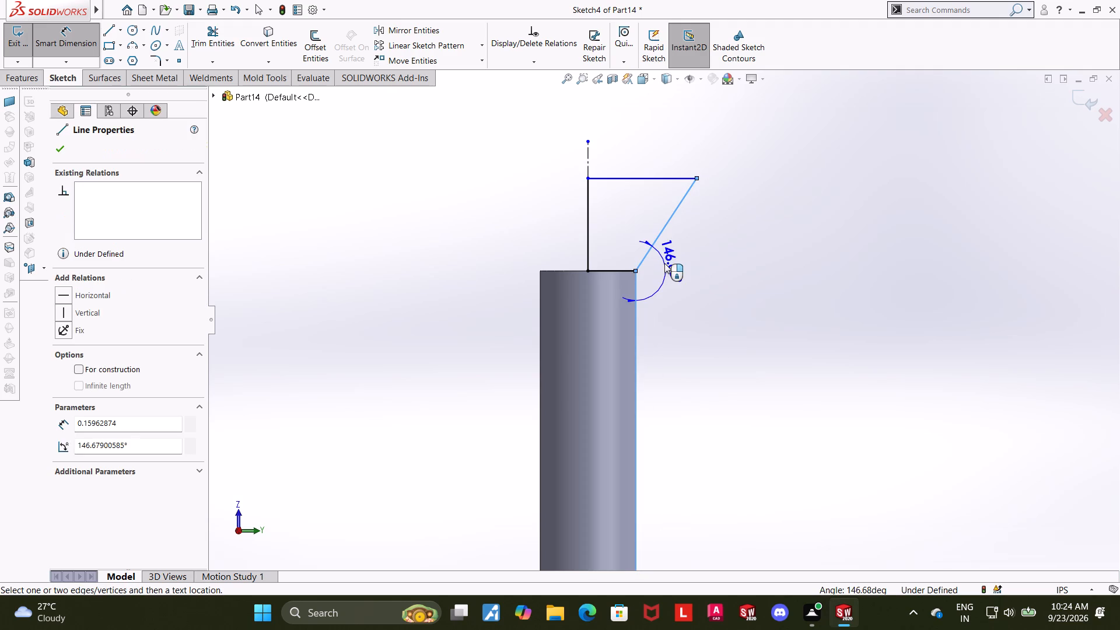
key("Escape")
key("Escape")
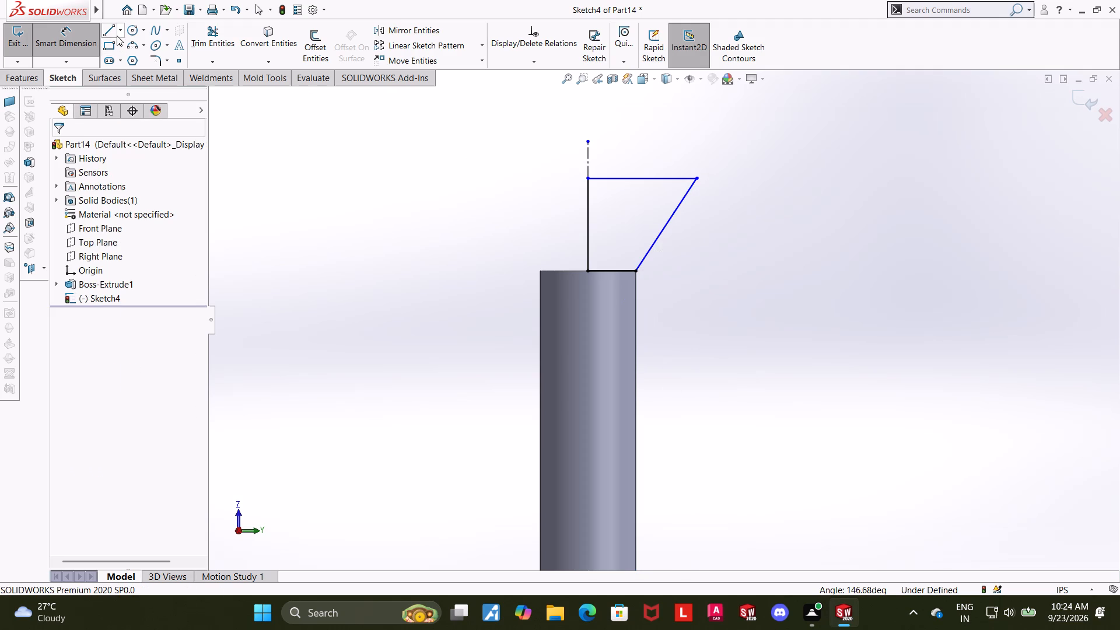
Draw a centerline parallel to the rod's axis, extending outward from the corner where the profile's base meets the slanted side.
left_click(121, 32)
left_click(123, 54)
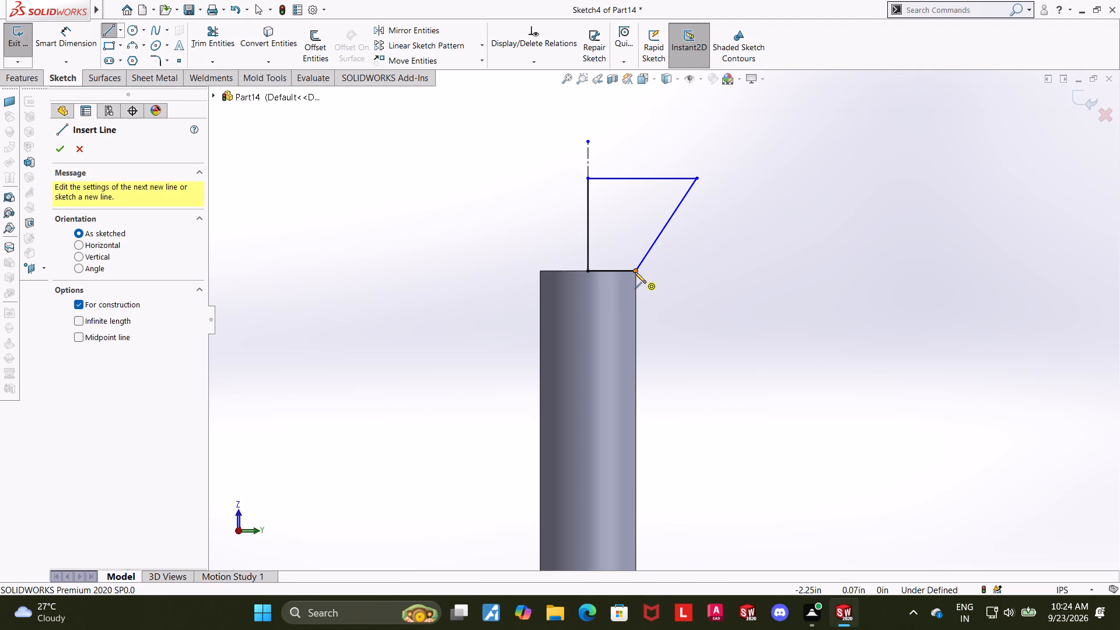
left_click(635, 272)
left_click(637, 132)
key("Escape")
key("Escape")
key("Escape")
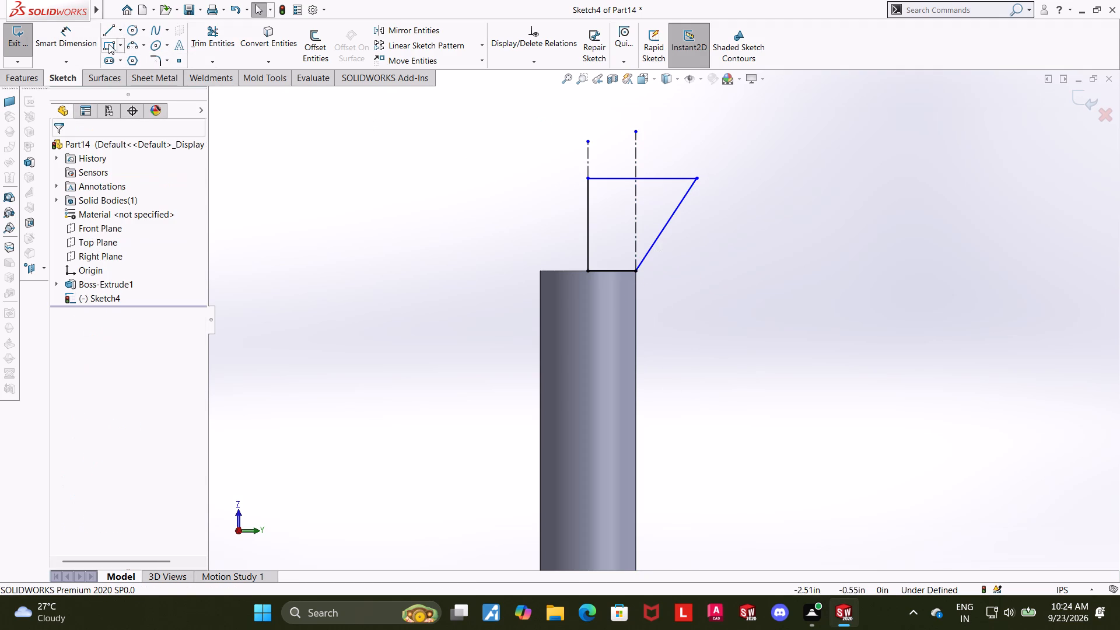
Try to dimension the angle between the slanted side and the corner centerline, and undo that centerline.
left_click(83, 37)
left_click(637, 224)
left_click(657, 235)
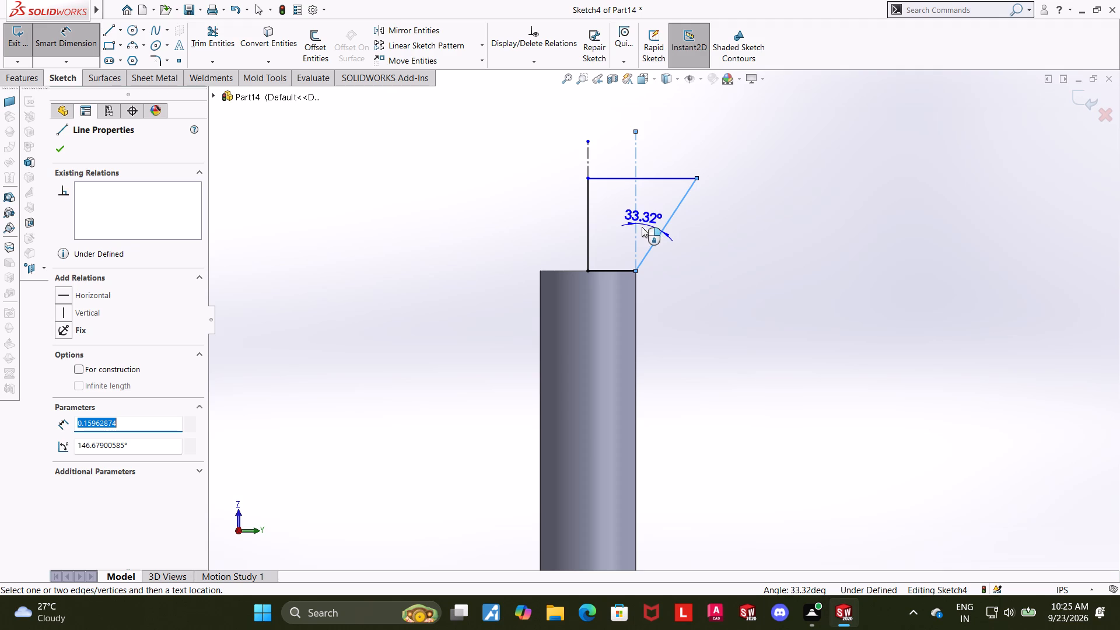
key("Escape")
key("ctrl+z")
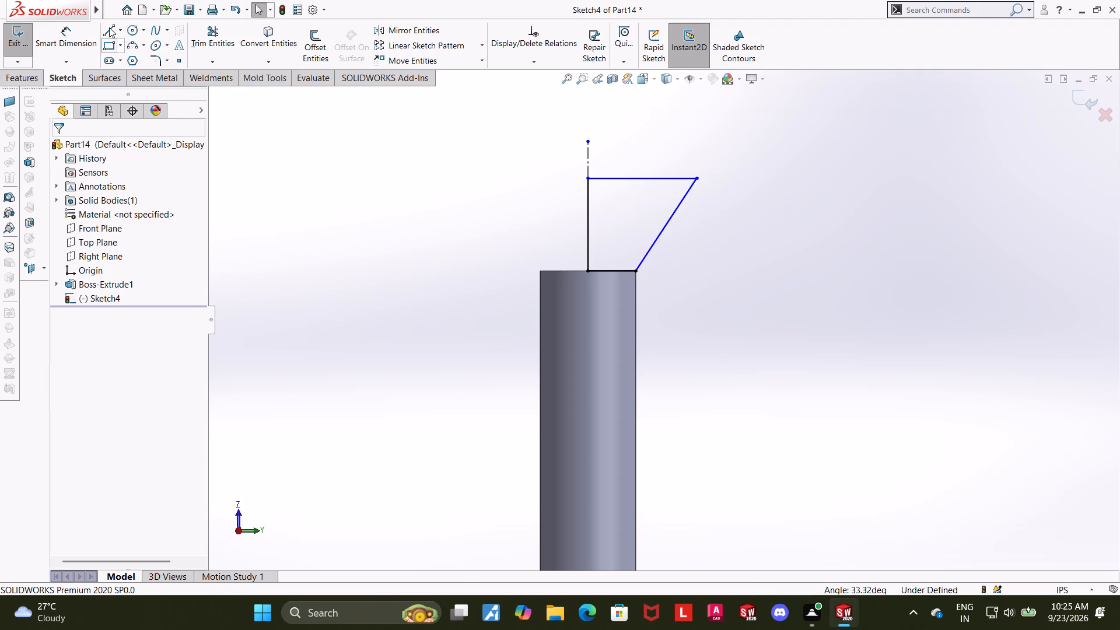
Draw a centerline about 0.25 in long, perpendicular to the rod's axis, outward from the corner where the profile's base meets the slanted side.
left_click(124, 30)
left_click(123, 55)
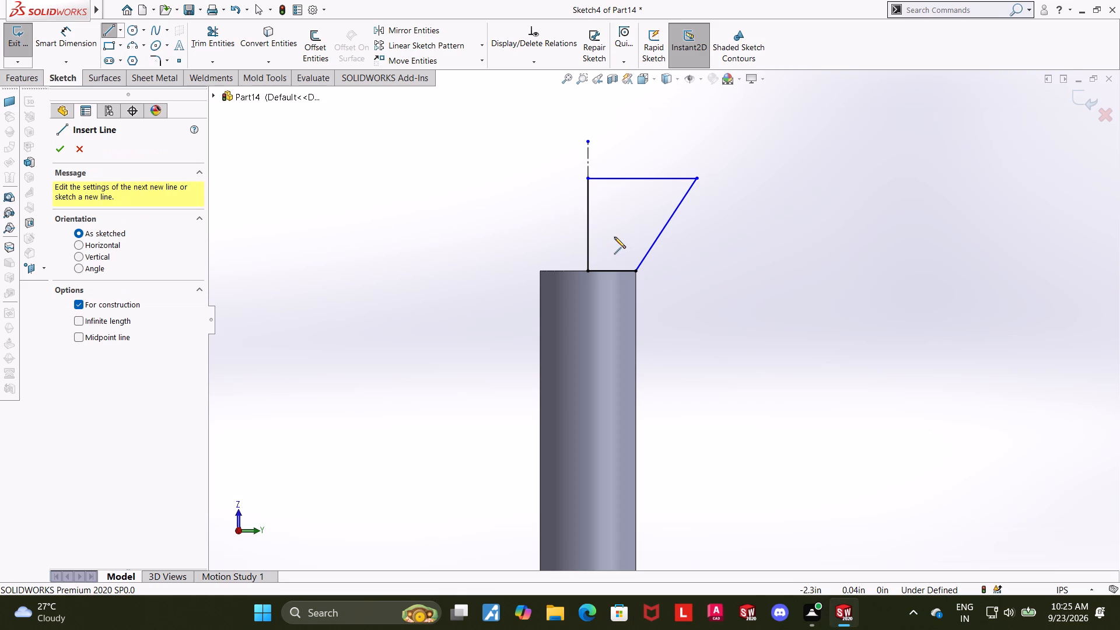
left_click(636, 271)
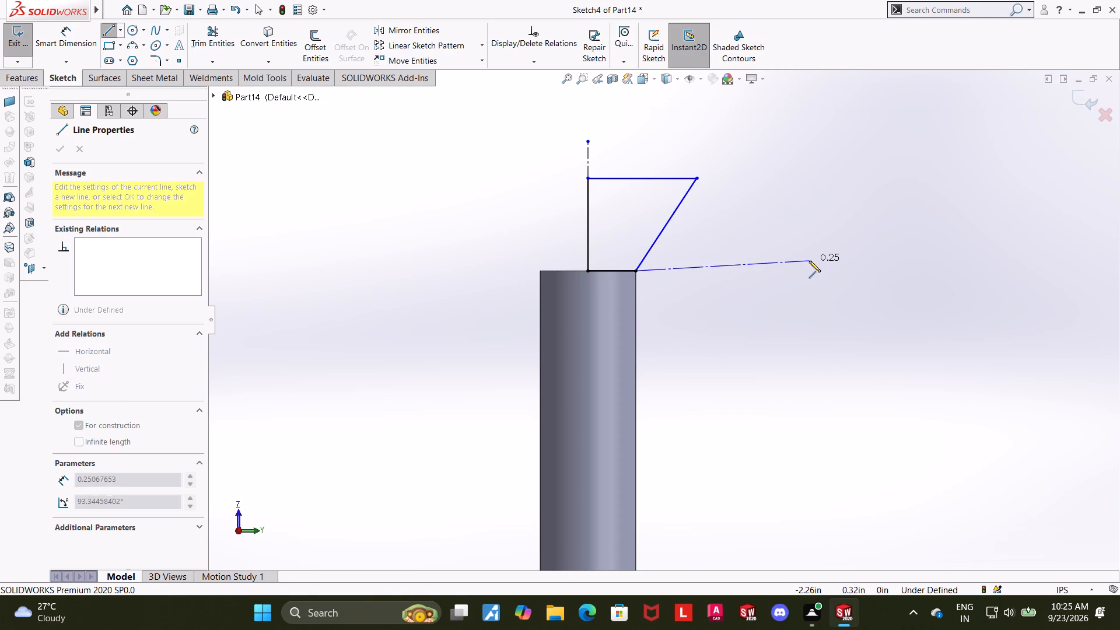
left_click(812, 269)
key("Escape")
key("Escape")
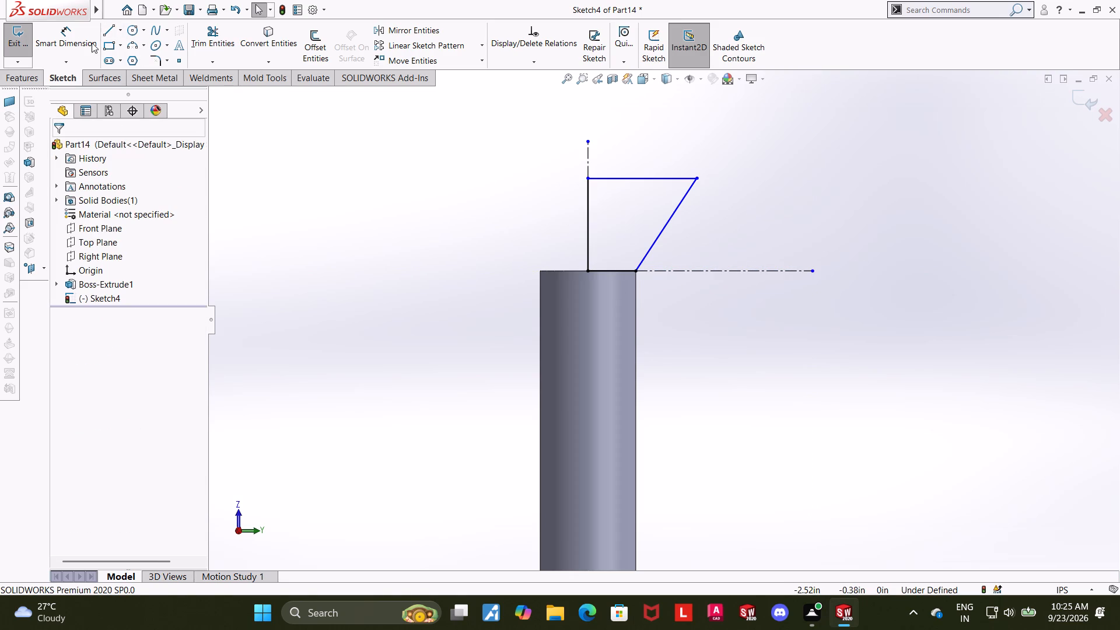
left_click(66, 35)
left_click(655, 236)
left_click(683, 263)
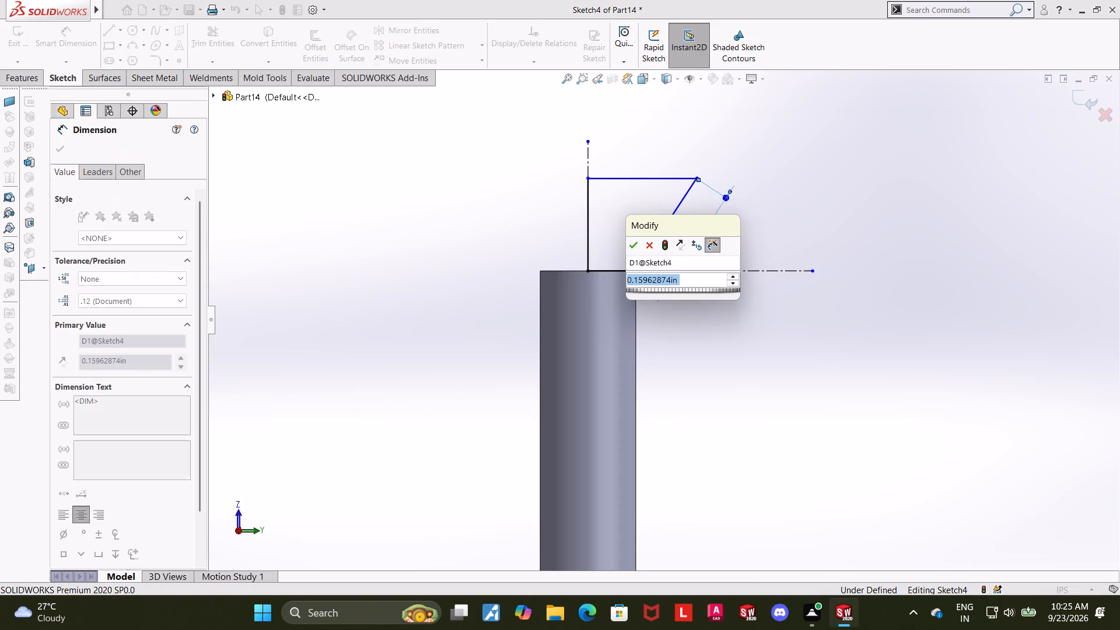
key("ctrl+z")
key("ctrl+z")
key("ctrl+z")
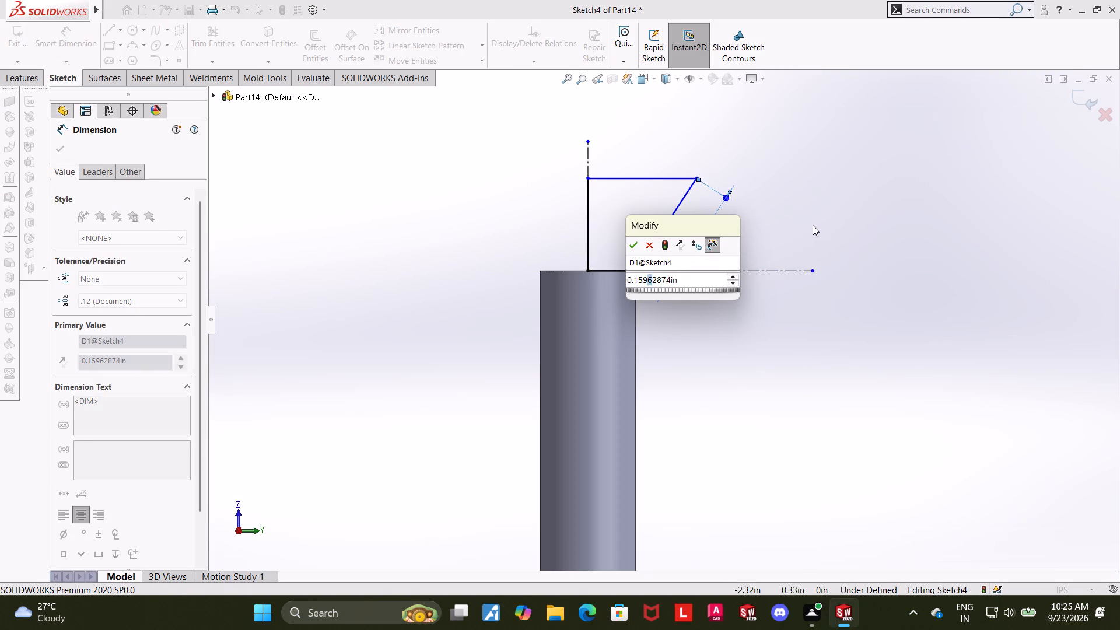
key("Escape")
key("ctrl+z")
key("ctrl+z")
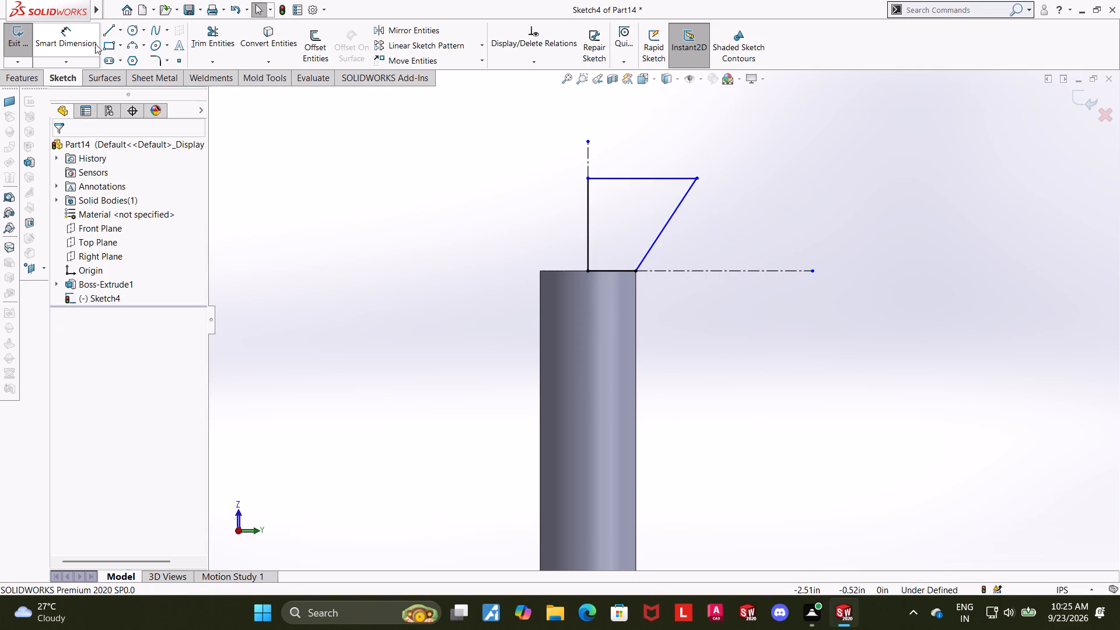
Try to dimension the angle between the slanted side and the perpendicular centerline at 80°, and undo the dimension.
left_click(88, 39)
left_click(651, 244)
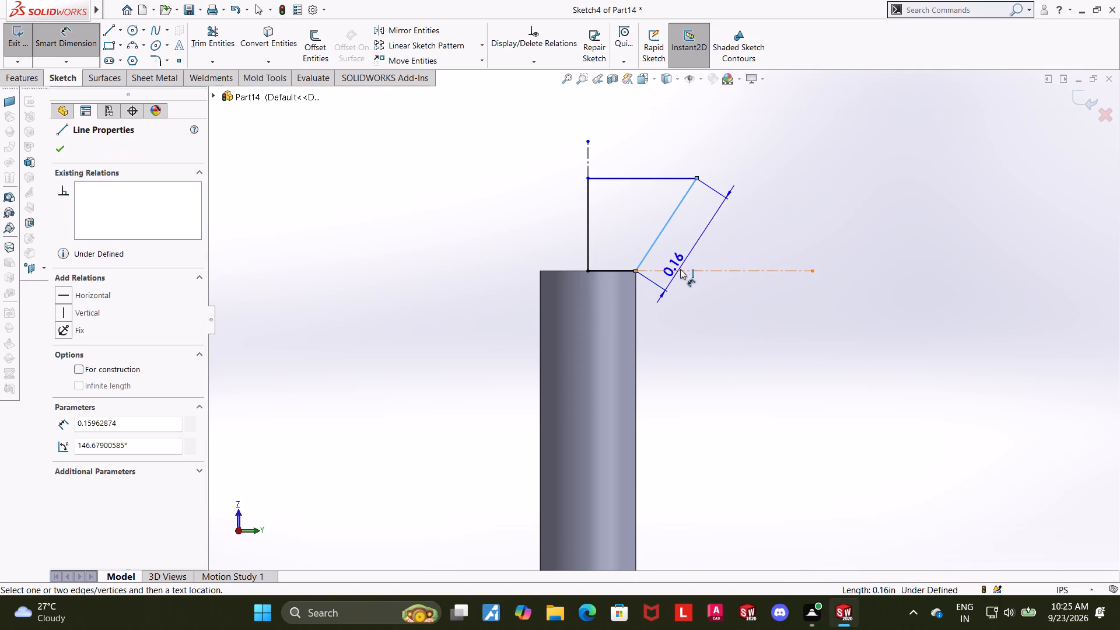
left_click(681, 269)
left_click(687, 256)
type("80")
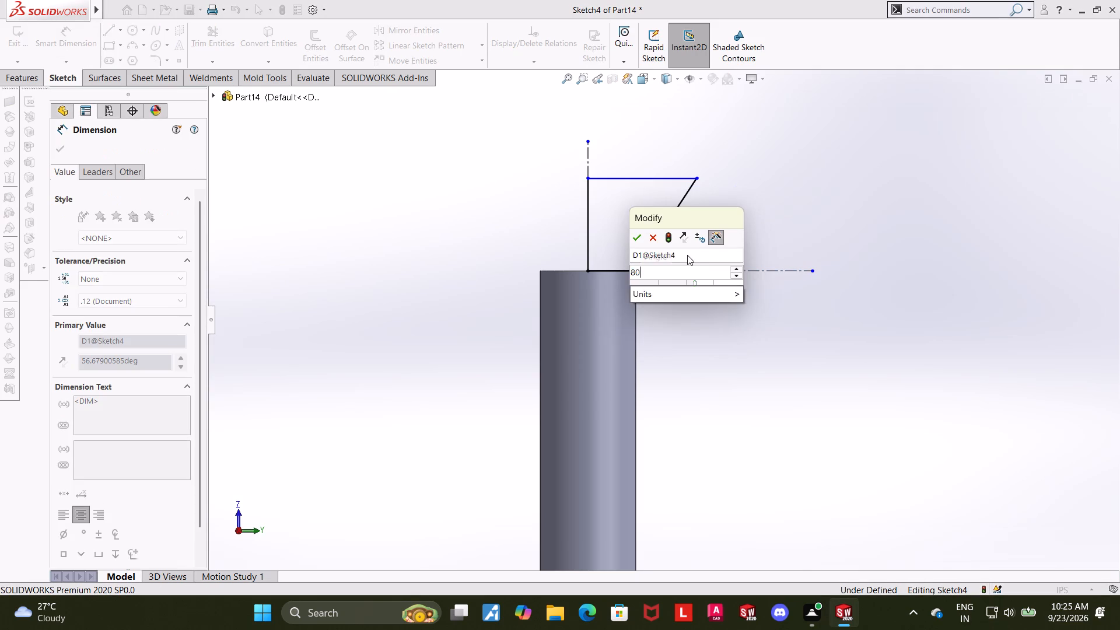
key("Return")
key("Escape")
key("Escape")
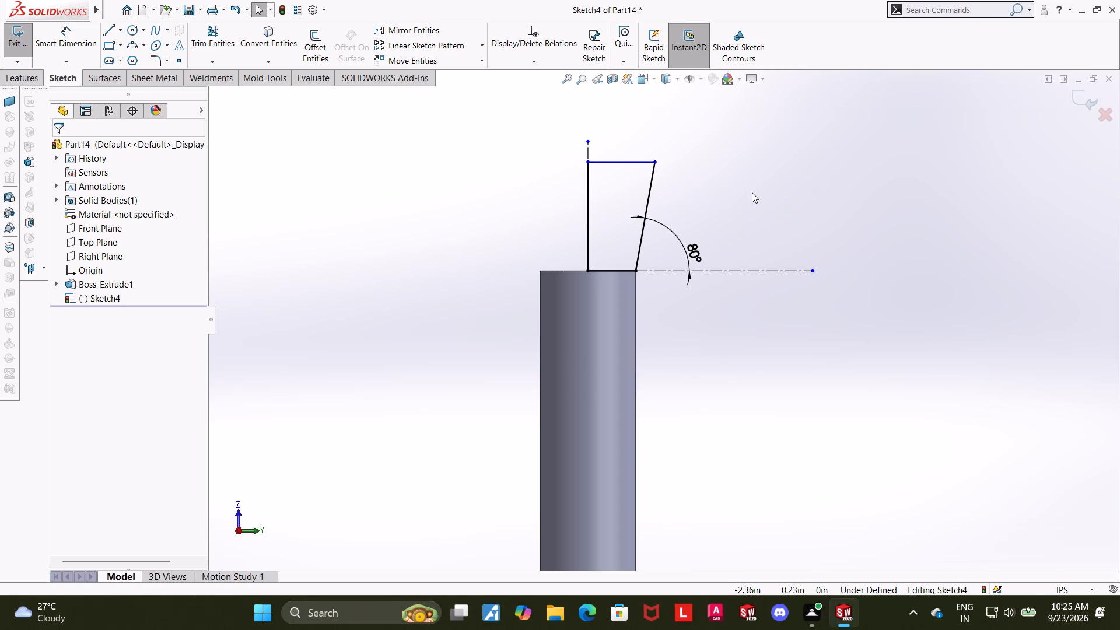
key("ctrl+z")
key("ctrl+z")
Dimension the angle between the profile's side on the rod's axis and its slanted side at 41°.
left_click(57, 34)
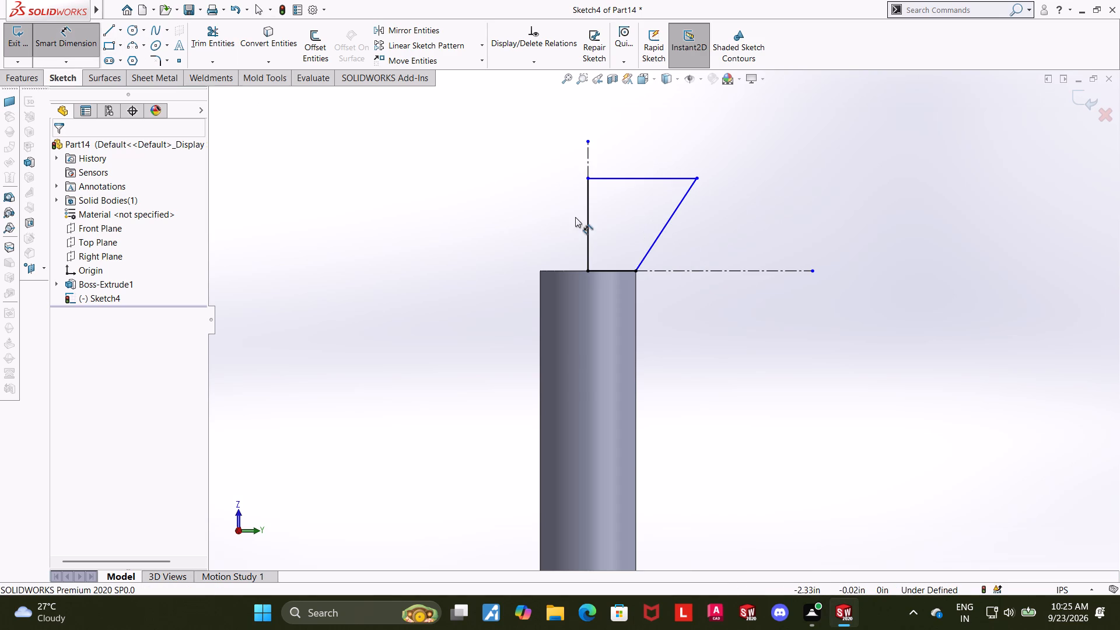
left_click(590, 218)
left_click(666, 228)
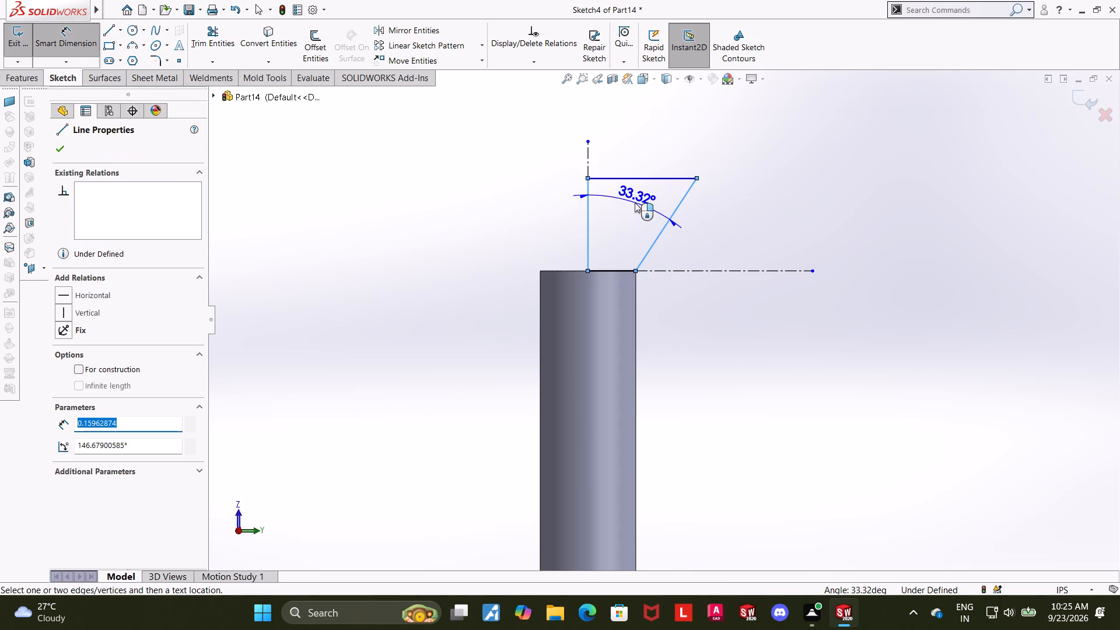
left_click(632, 204)
type("41")
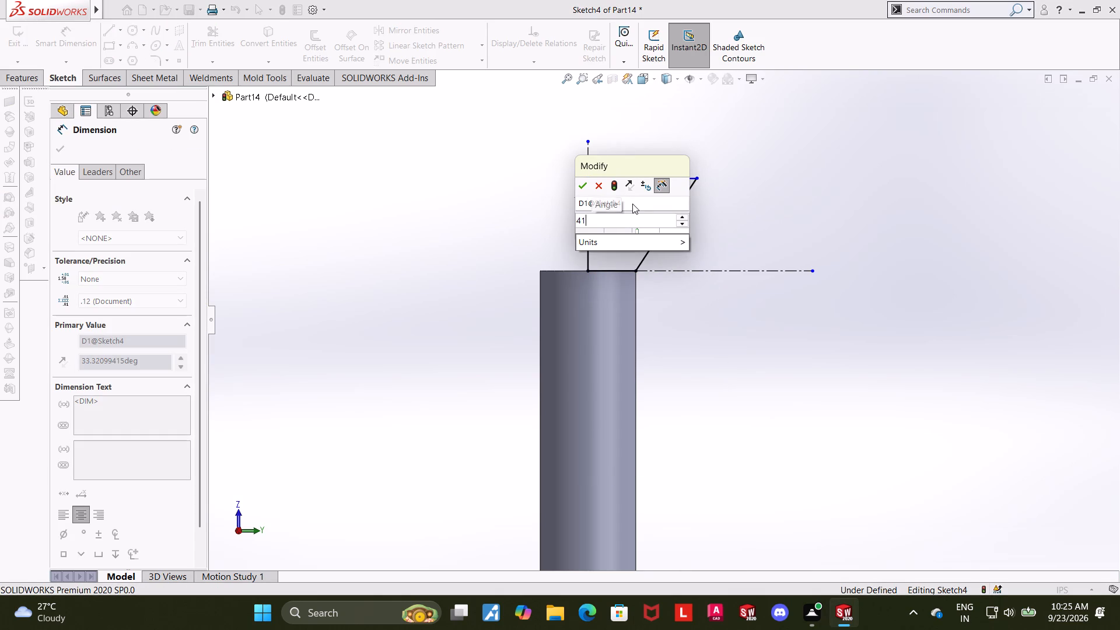
key("Return")
key("Escape")
key("Escape")
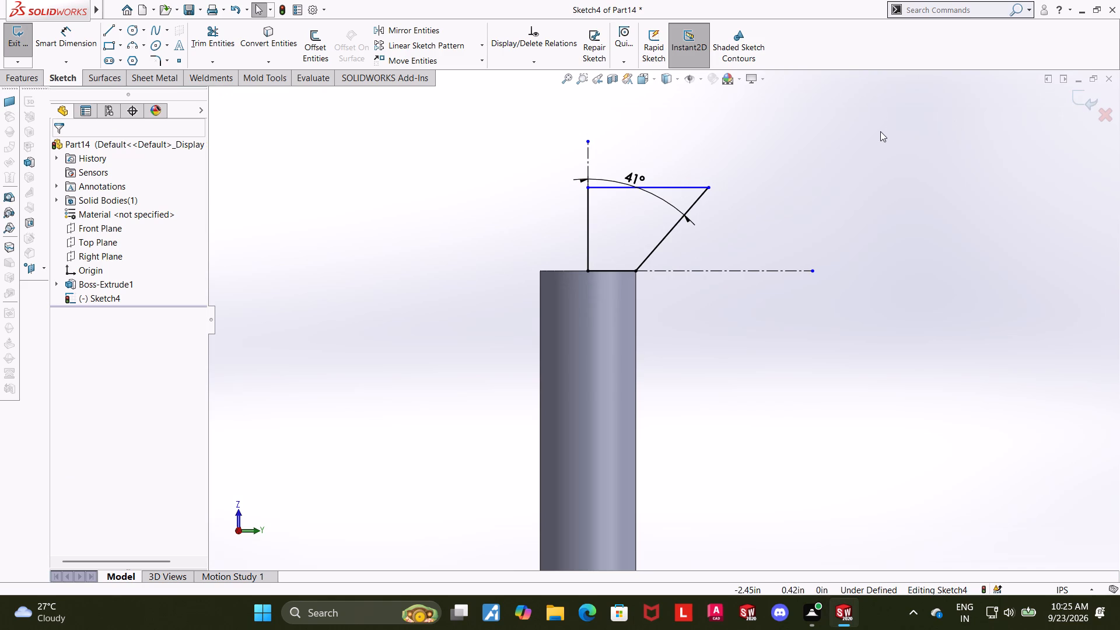
Dimension the profile's height along the rod's axis at 0.094 in and finish the sketch.
right_click(757, 105)
left_click(232, 194)
left_click(68, 41)
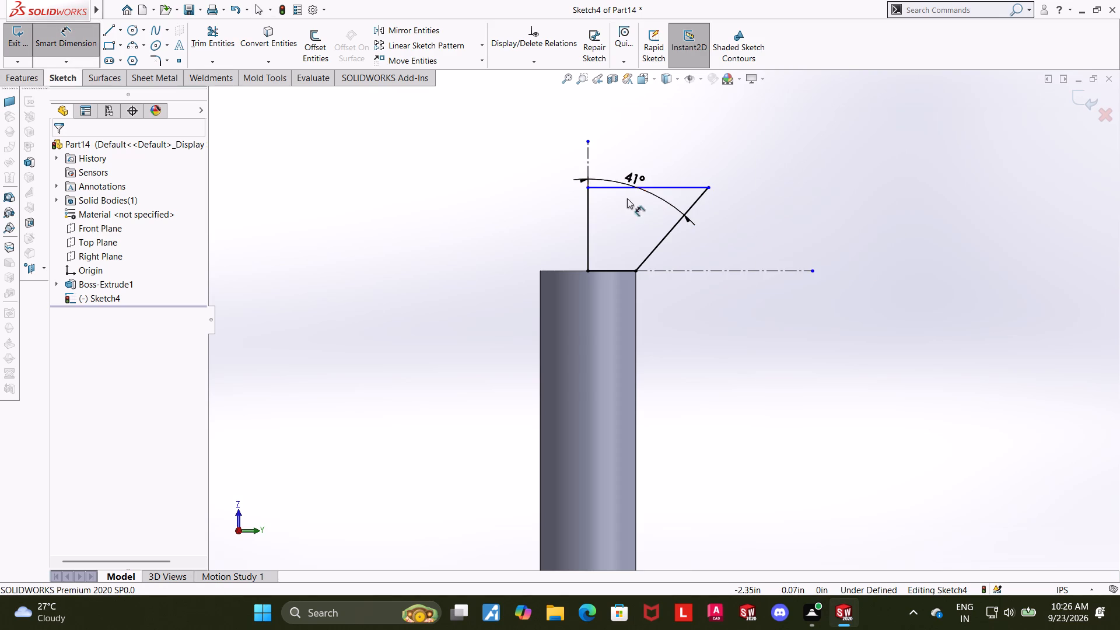
left_click(589, 187)
left_click(589, 269)
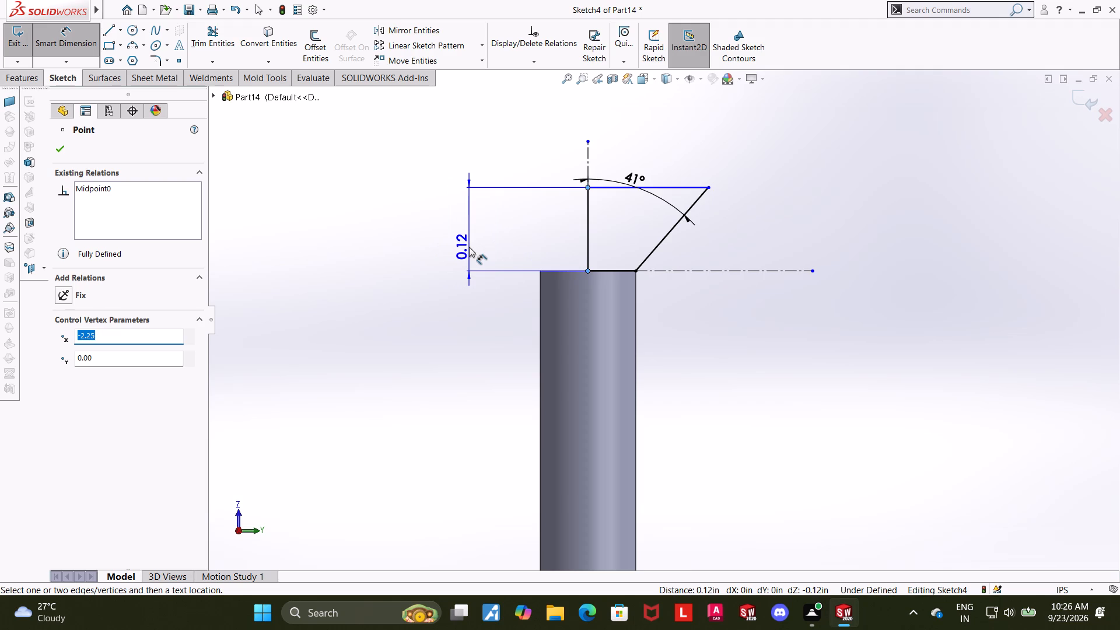
left_click(469, 247)
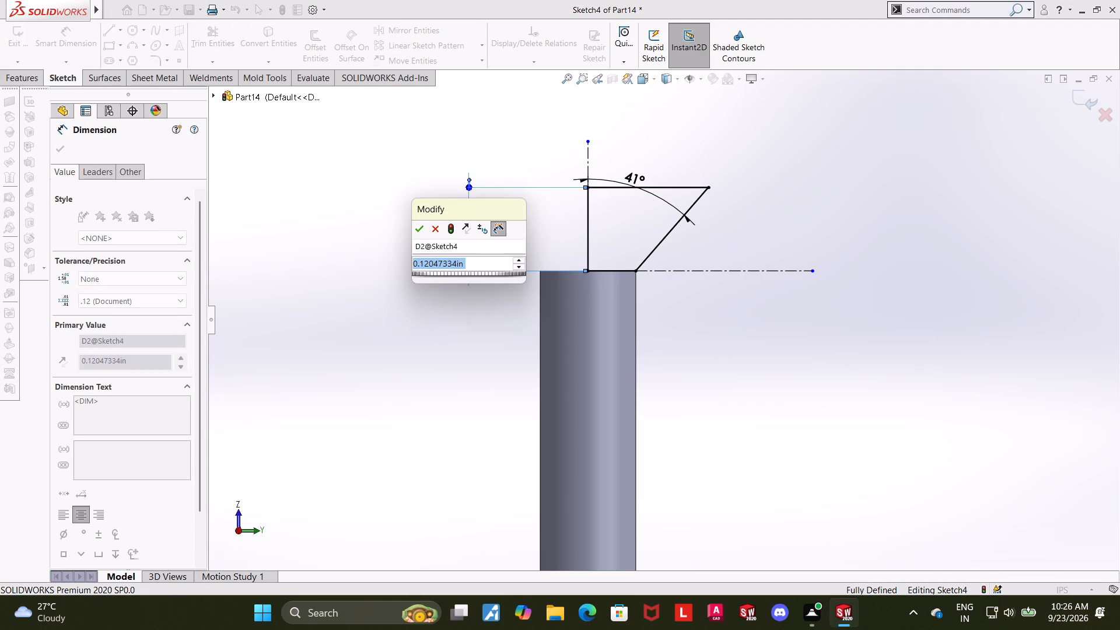
type("0.094")
key("Return")
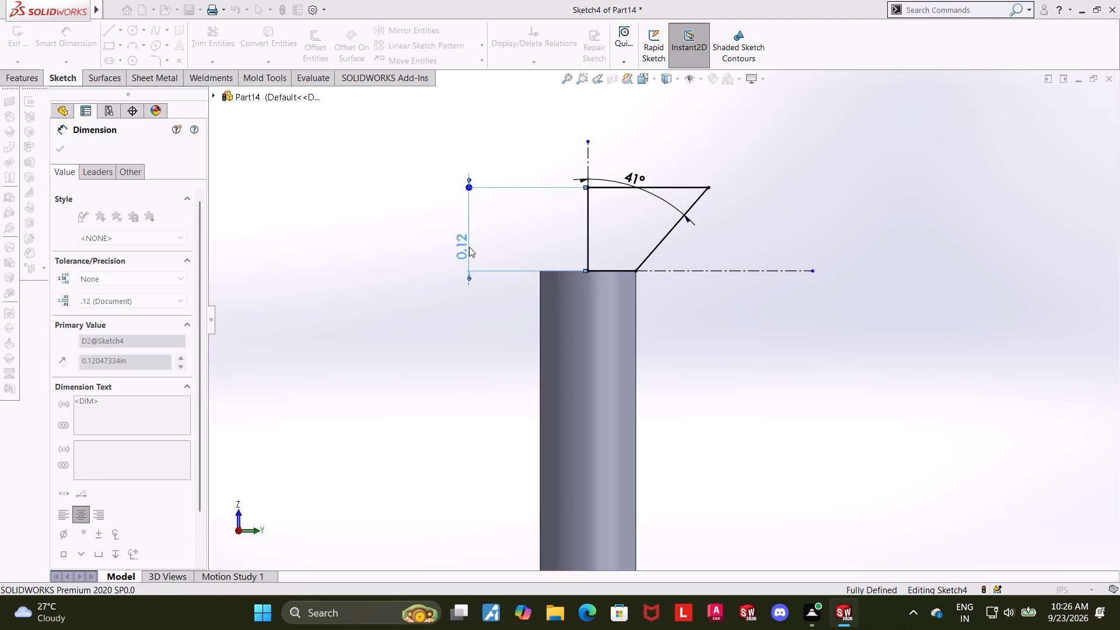
key("Escape")
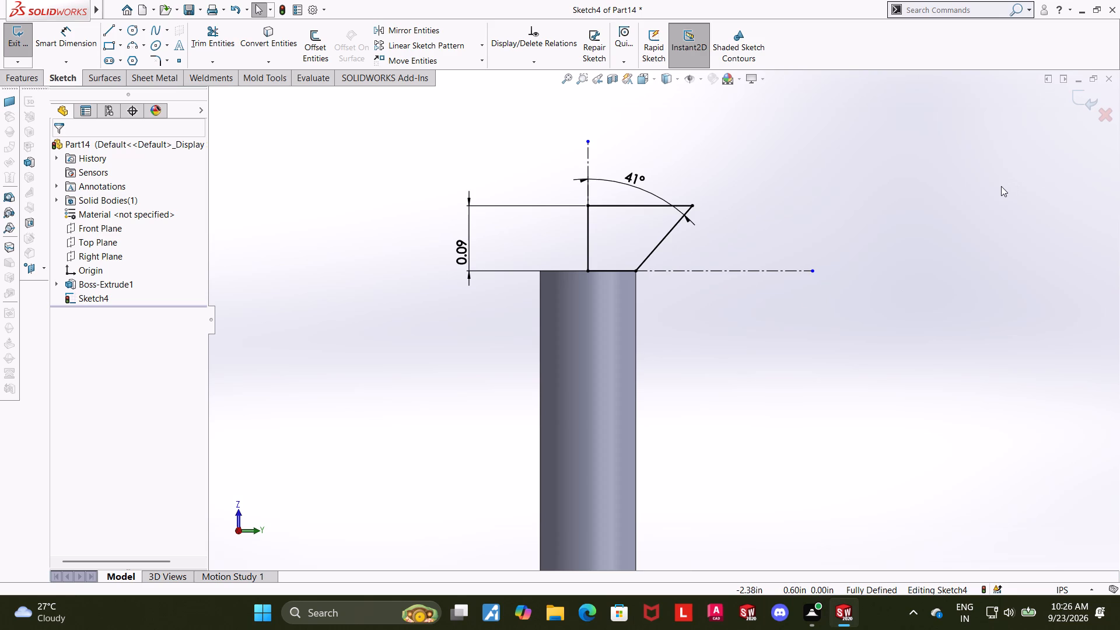
left_click(1080, 97)
Revolve the flared profile 360° about its side on the rod's axis, merging the result with the rod.
scroll(1000, 197, "up", 2)
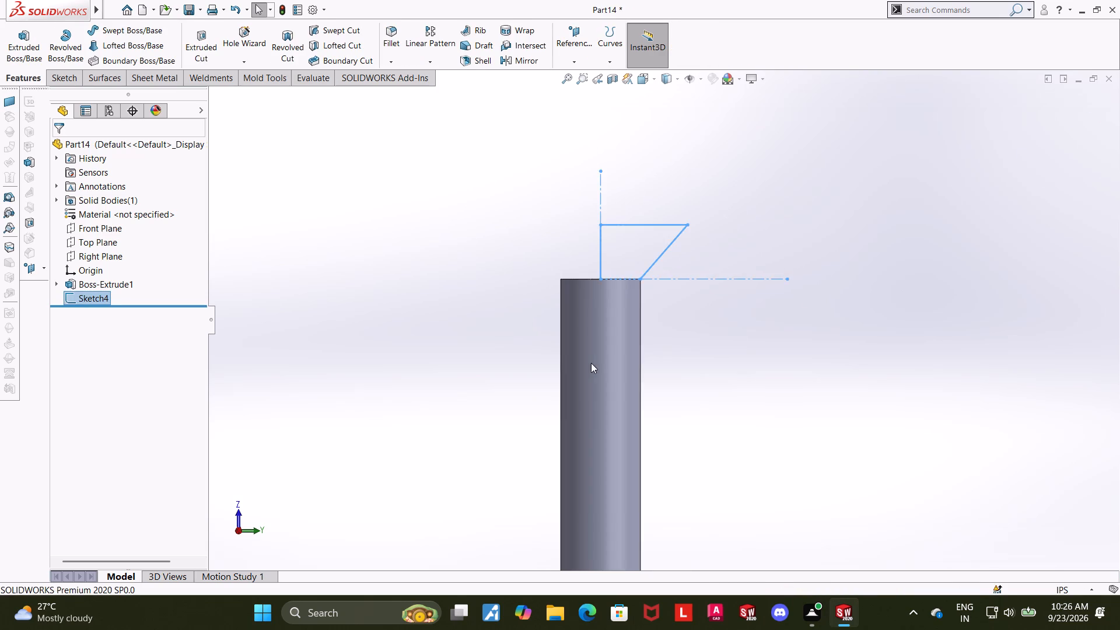
scroll(590, 363, "up", 6)
left_click(55, 284)
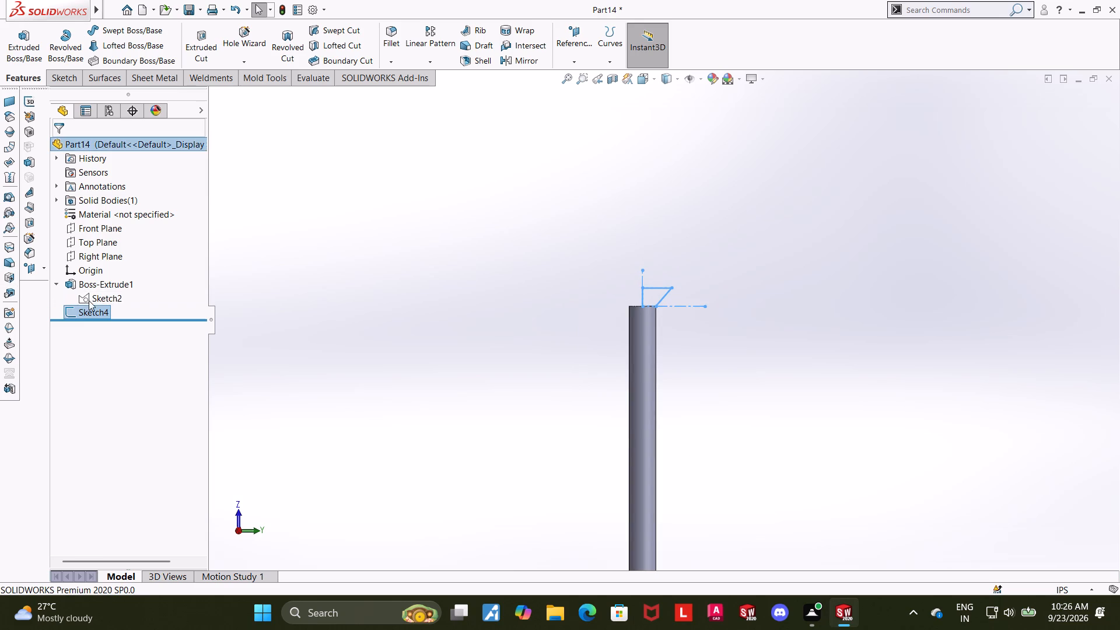
left_click(89, 300)
scroll(615, 421, "up", 6)
middle_click_drag(697, 413, 698, 456)
scroll(698, 453, "up", 1)
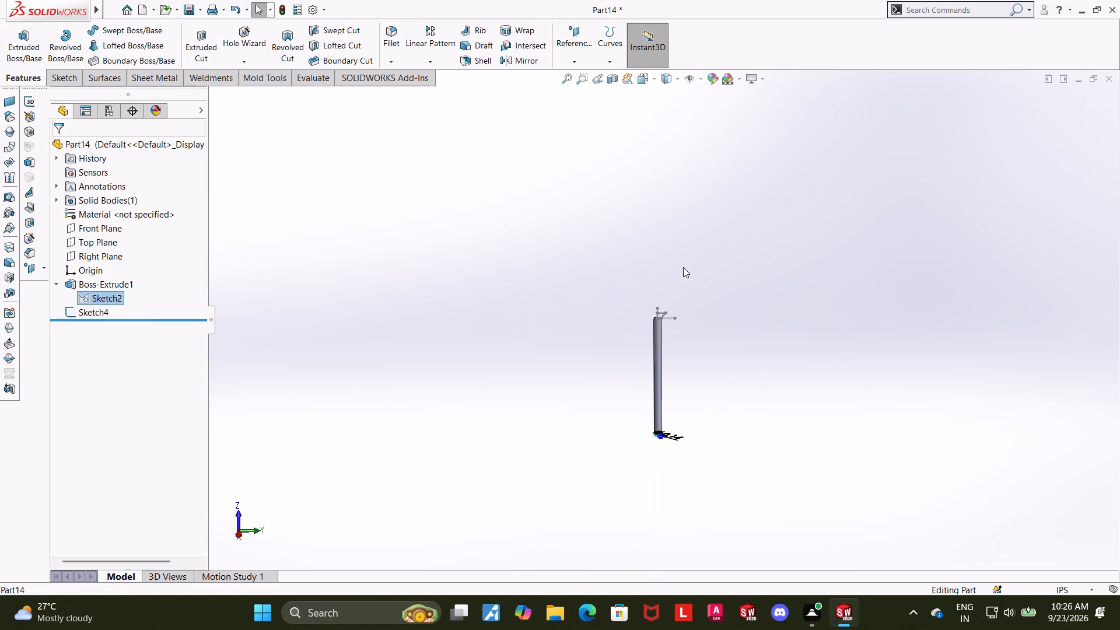
scroll(683, 267, "down", 4)
scroll(617, 422, "down", 7)
left_click(825, 261)
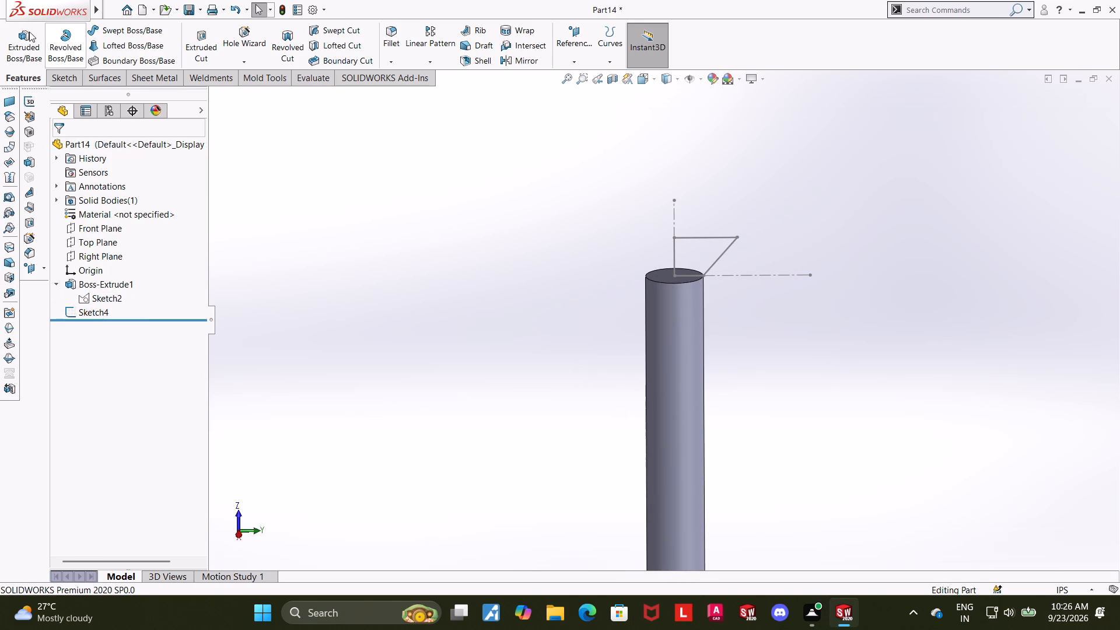
left_click(66, 43)
left_click(674, 249)
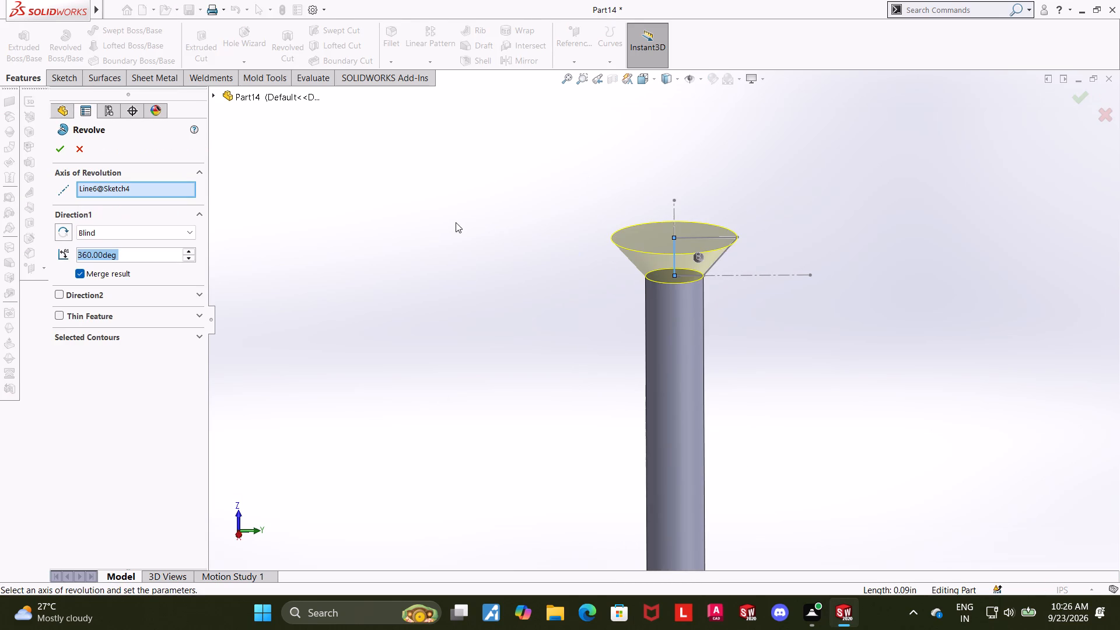
middle_click(450, 246)
left_click(59, 153)
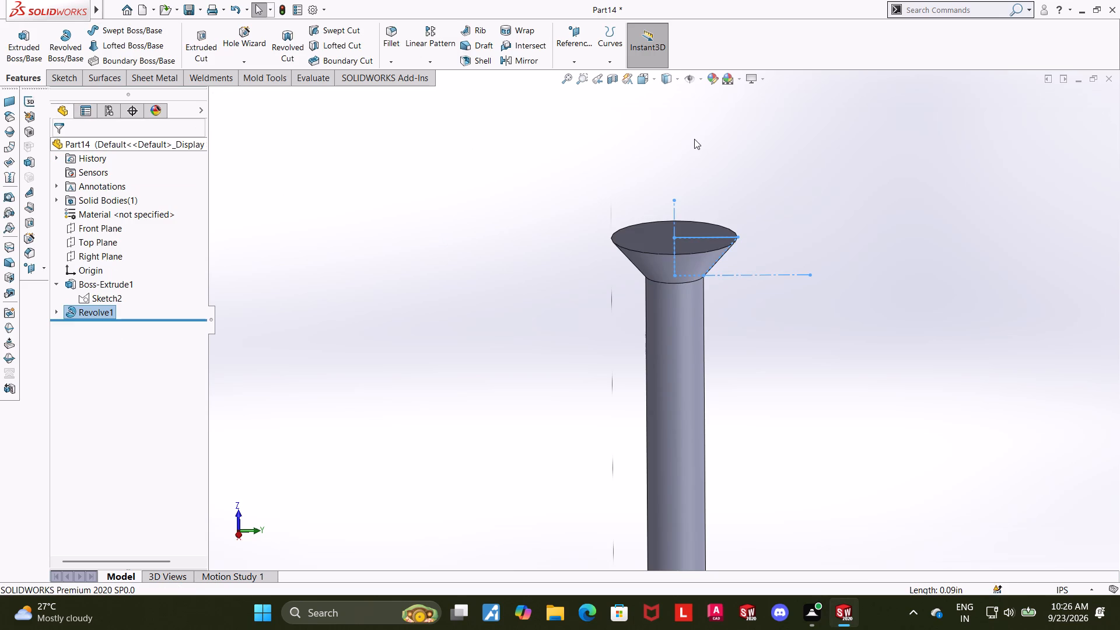
left_click(861, 224)
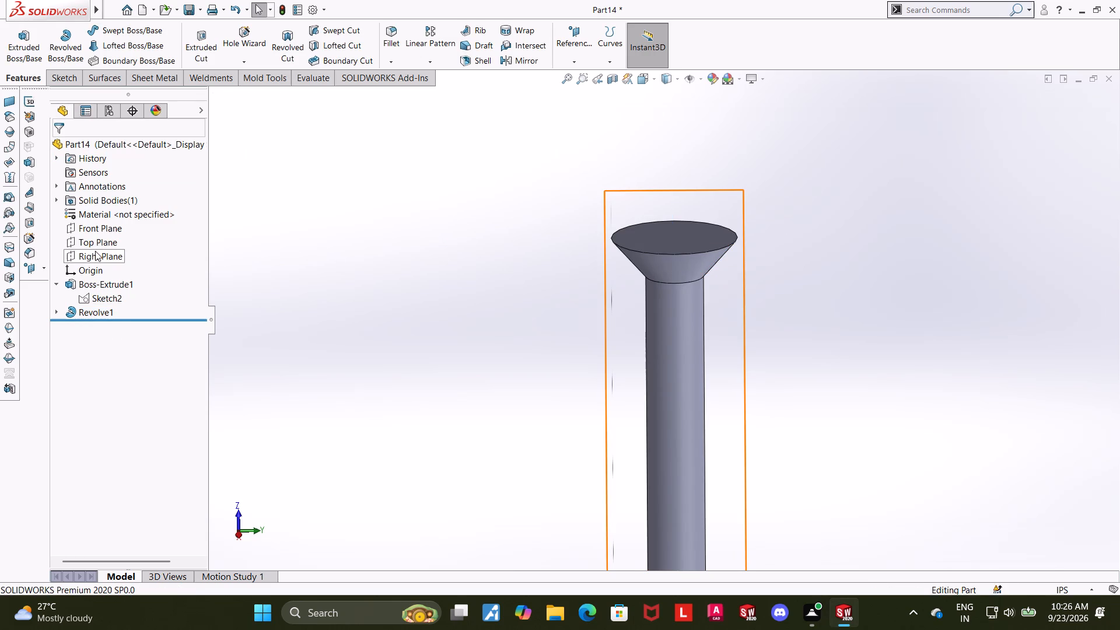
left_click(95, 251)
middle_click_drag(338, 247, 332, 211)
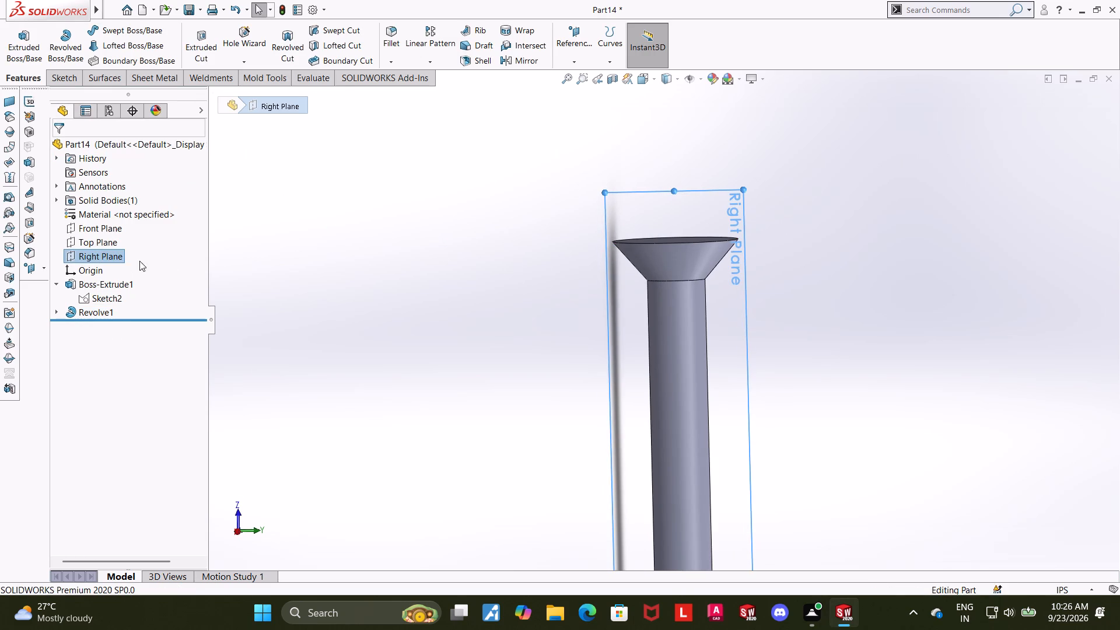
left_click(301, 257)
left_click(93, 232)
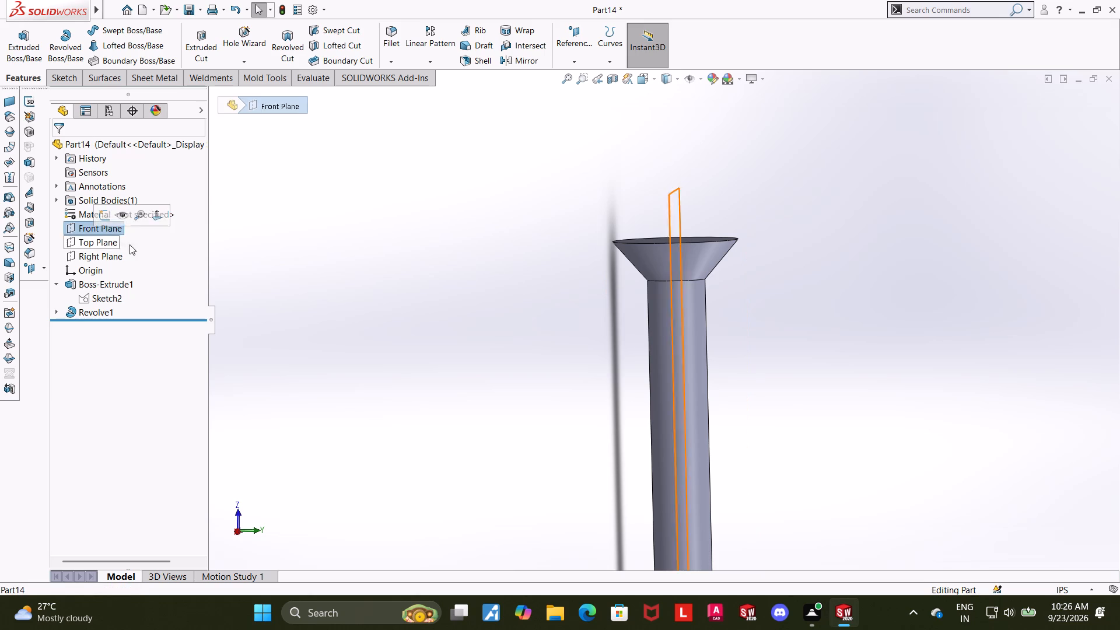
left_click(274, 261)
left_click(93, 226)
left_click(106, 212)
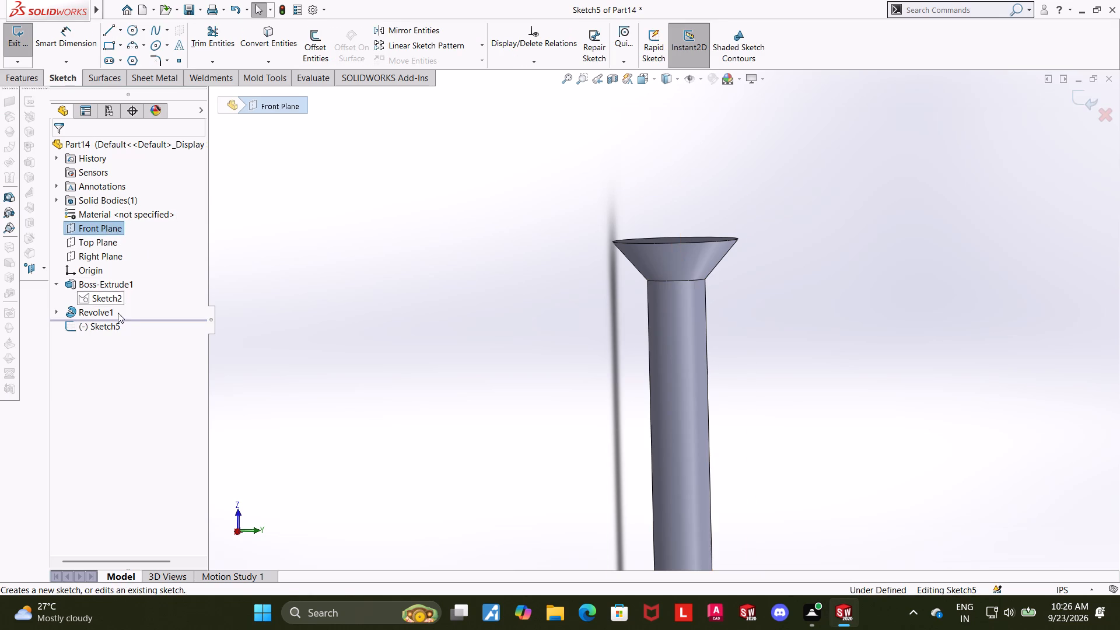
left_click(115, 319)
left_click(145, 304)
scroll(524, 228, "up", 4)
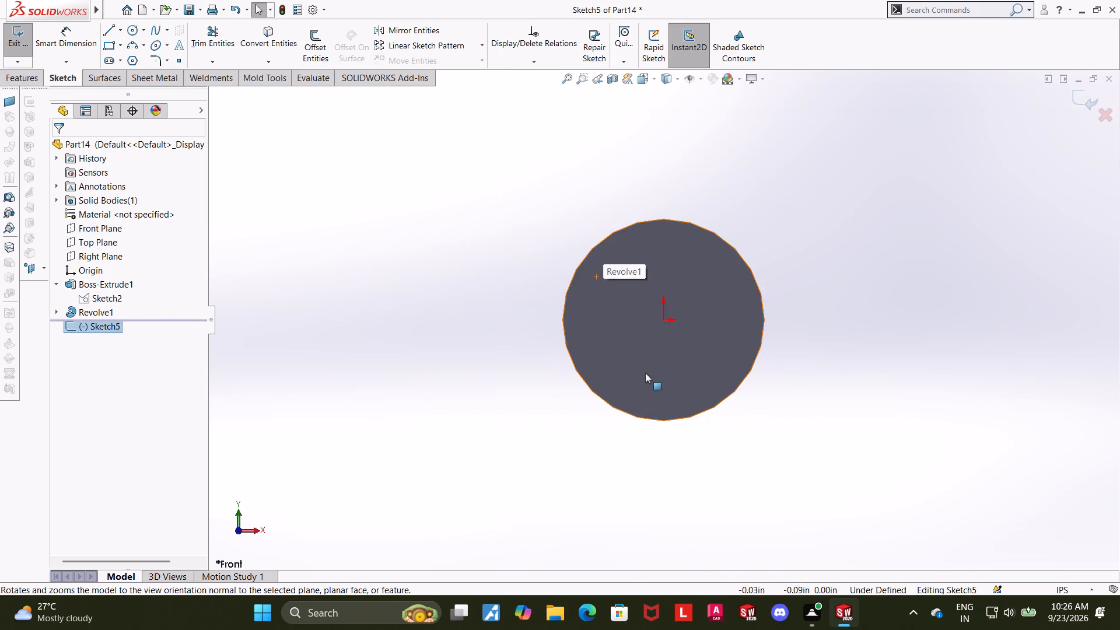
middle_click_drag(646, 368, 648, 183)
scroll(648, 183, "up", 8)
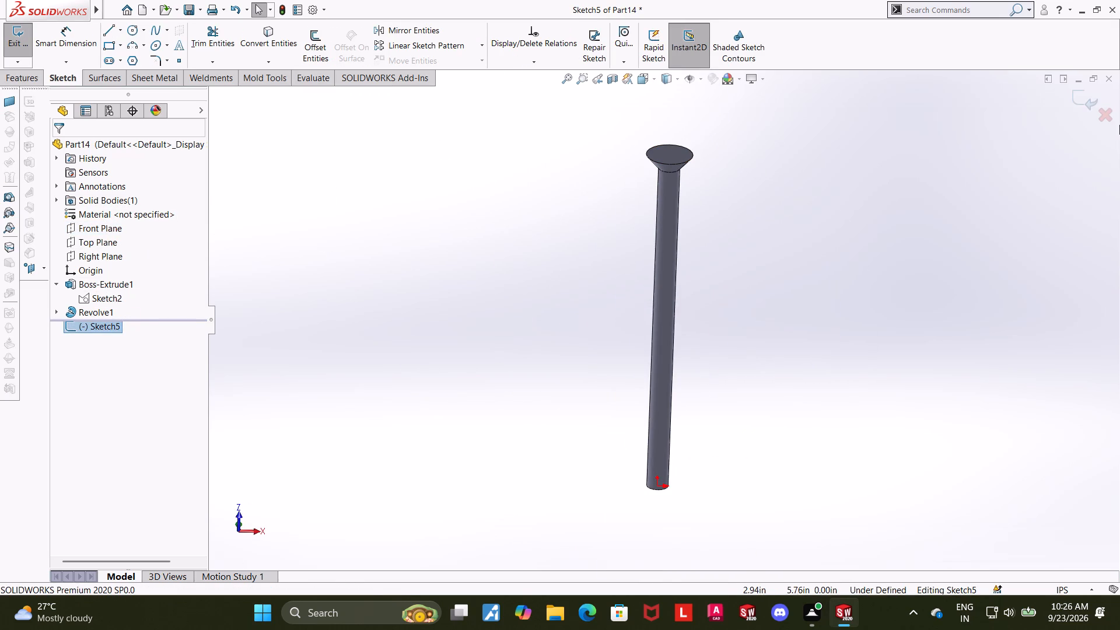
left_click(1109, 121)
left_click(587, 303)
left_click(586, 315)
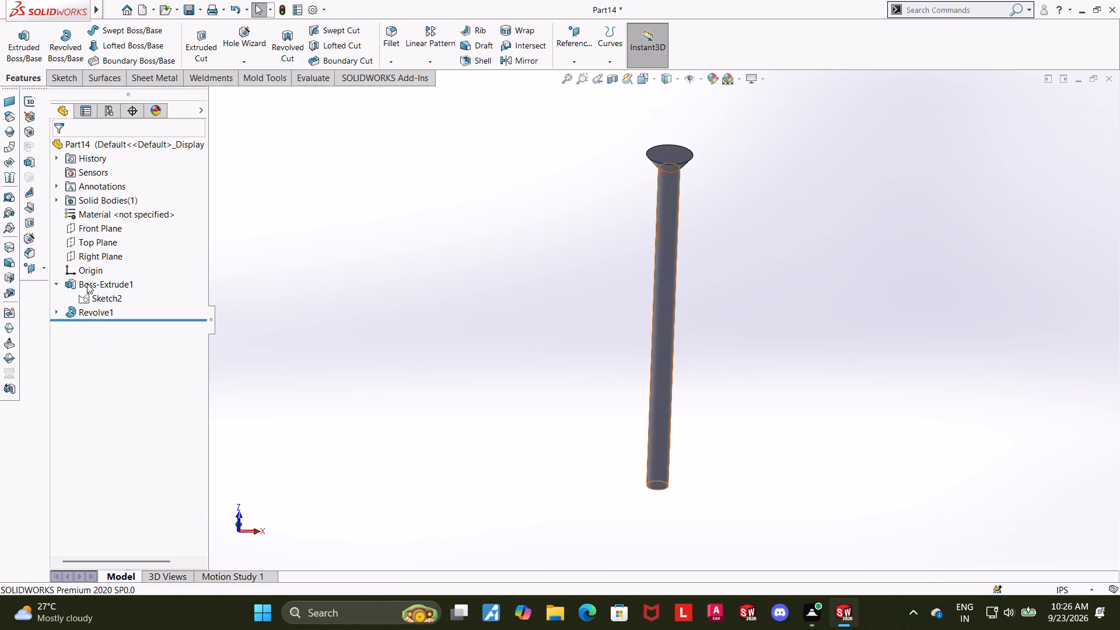
Start a sketch on the Right Plane and draw a center rectangle centred on the midpoint of the flared head's end edge.
left_click(92, 260)
left_click(107, 240)
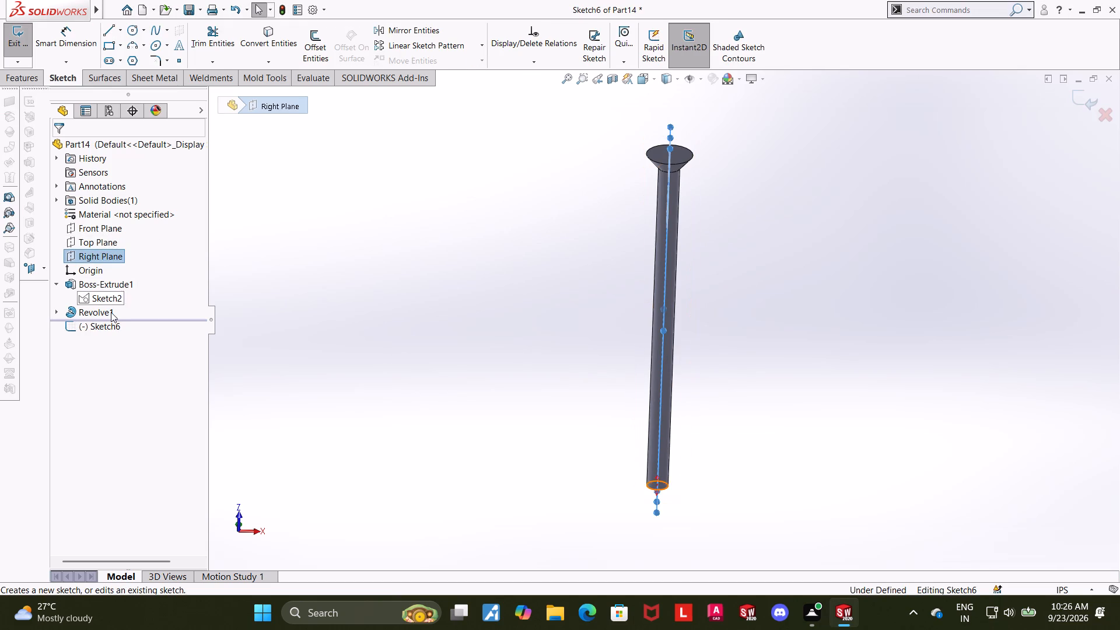
left_click(114, 322)
left_click(140, 307)
scroll(433, 309, "down", 3)
scroll(482, 304, "down", 3)
left_click(120, 47)
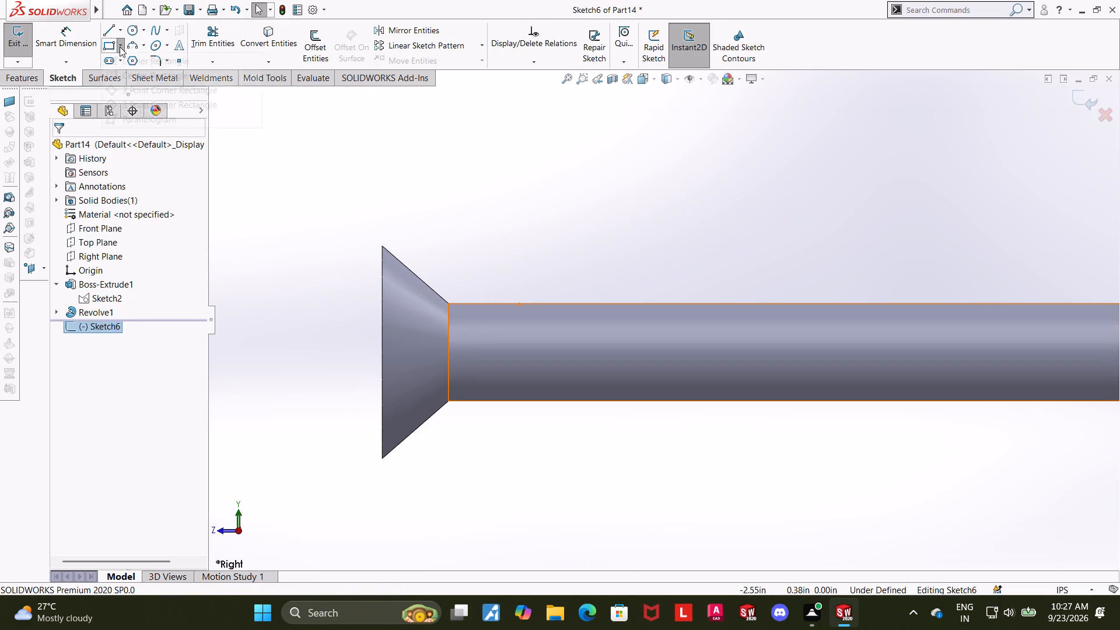
left_click(121, 75)
left_click(383, 351)
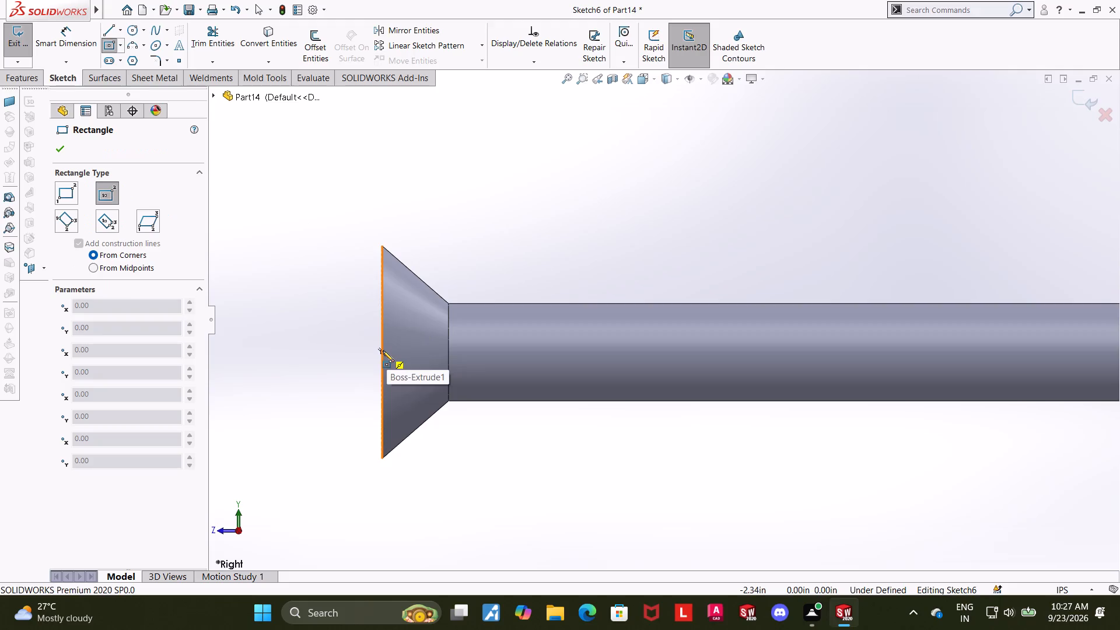
left_click(418, 336)
key("Escape")
key("Escape")
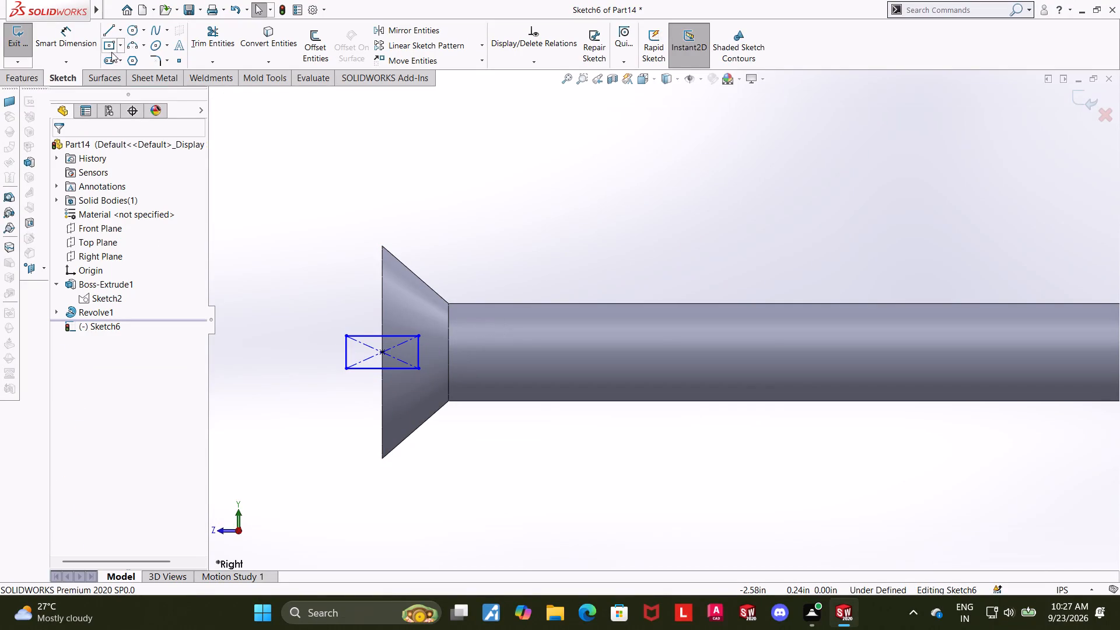
Dimension the rectangle's length along the rod's axis at 0.1 in.
left_click(83, 36)
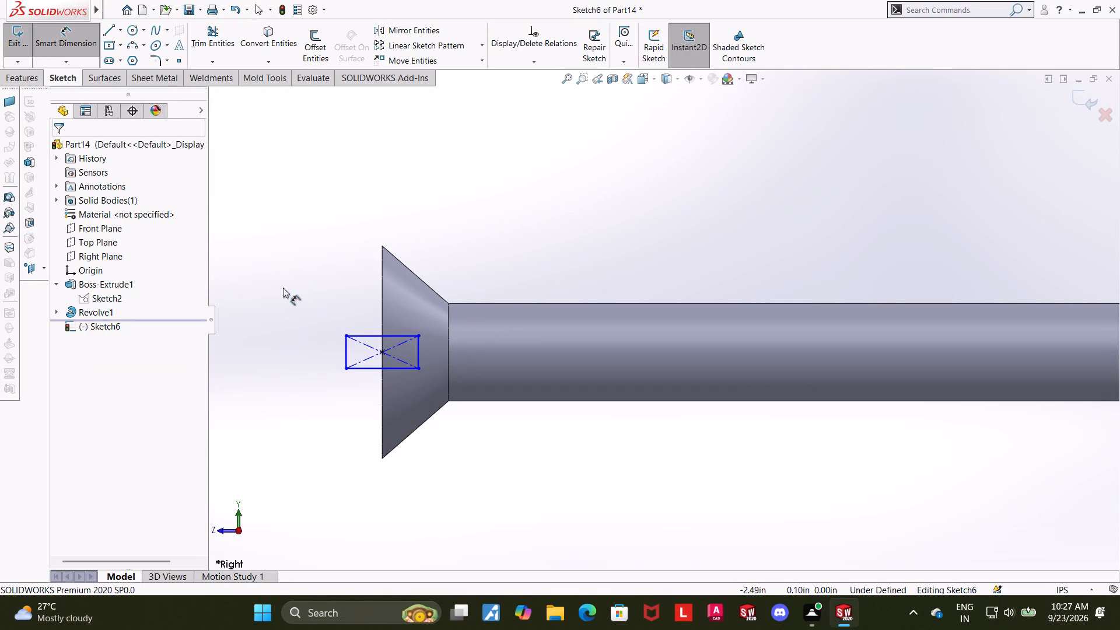
left_click(359, 334)
double_click(362, 315)
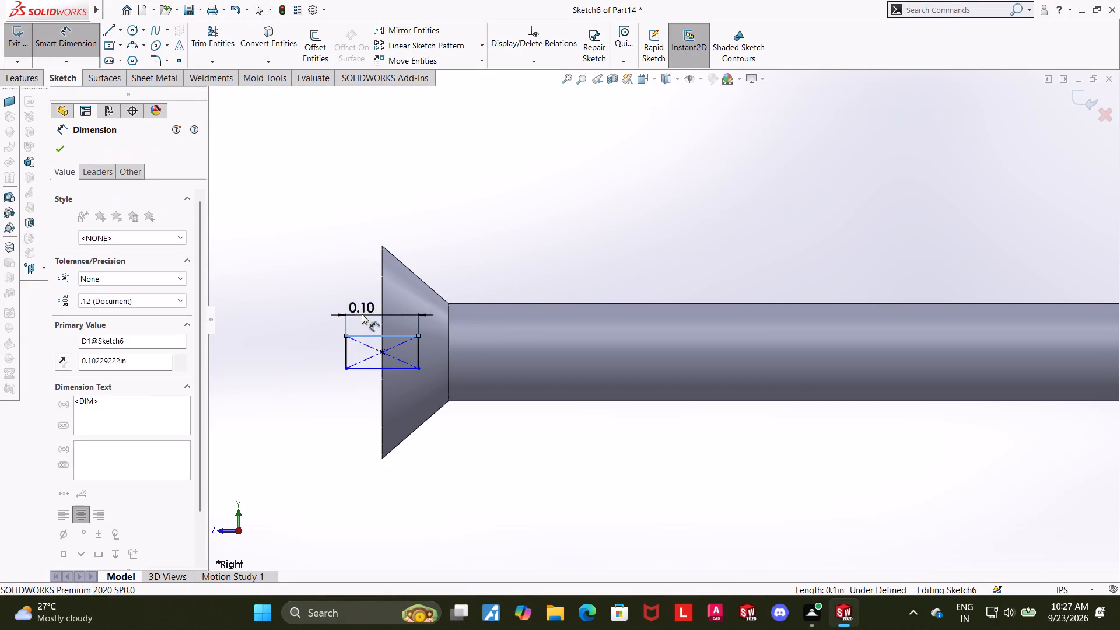
type("0.8")
key("Return")
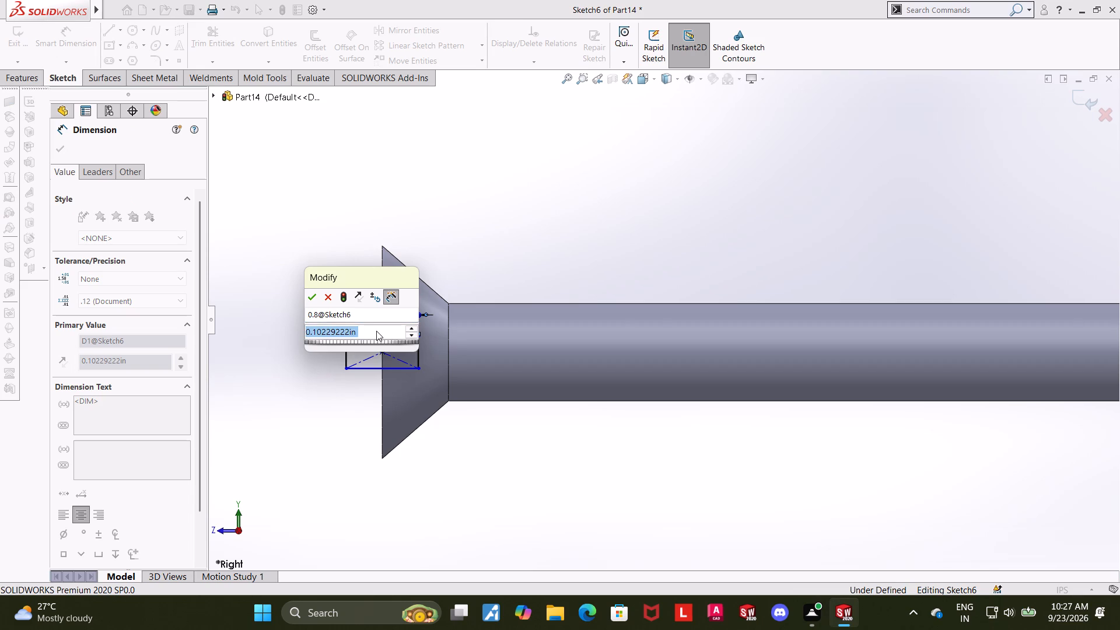
type("0.1")
key("Return")
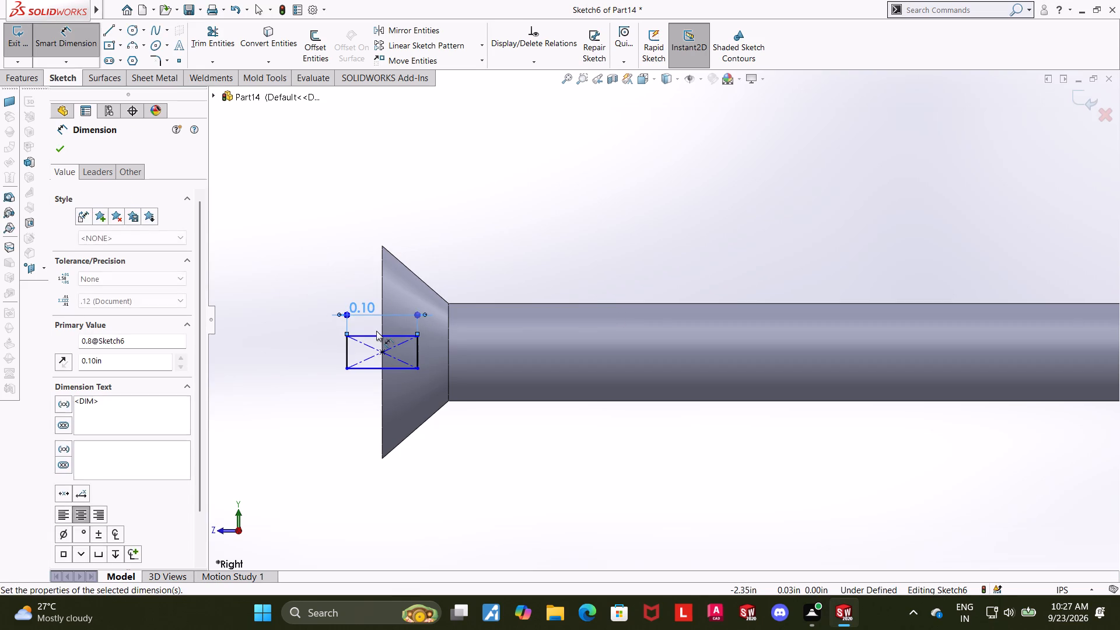
Dimension the rectangle's height, accepting its drawn size of about 0.046 in.
key("Escape")
left_click(59, 35)
scroll(331, 378, "down", 2)
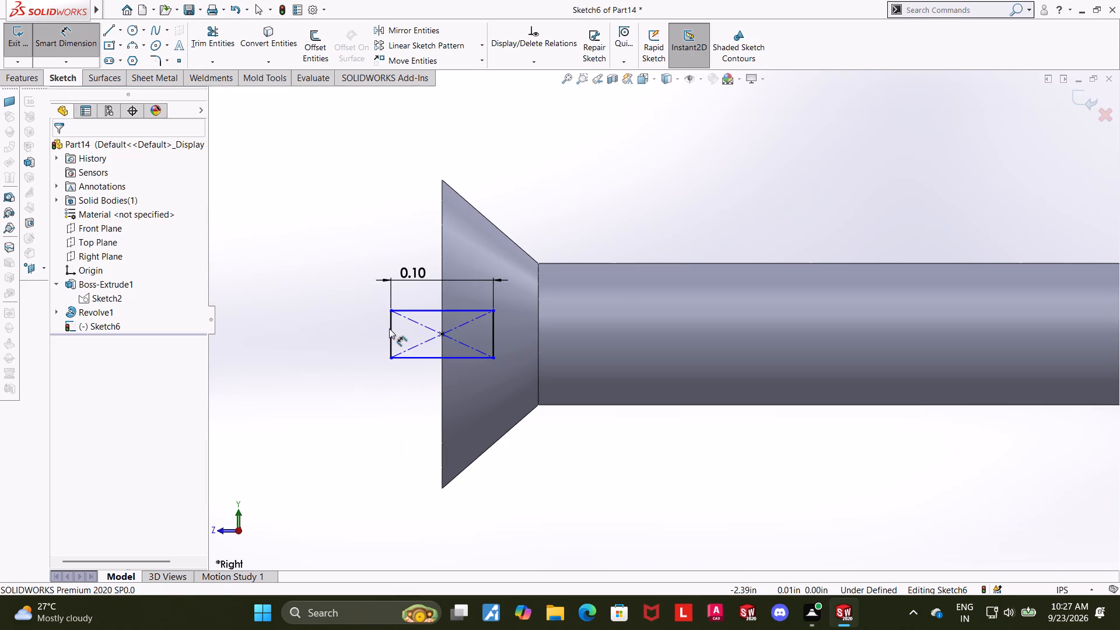
left_click(391, 329)
left_click(374, 336)
left_click(330, 318)
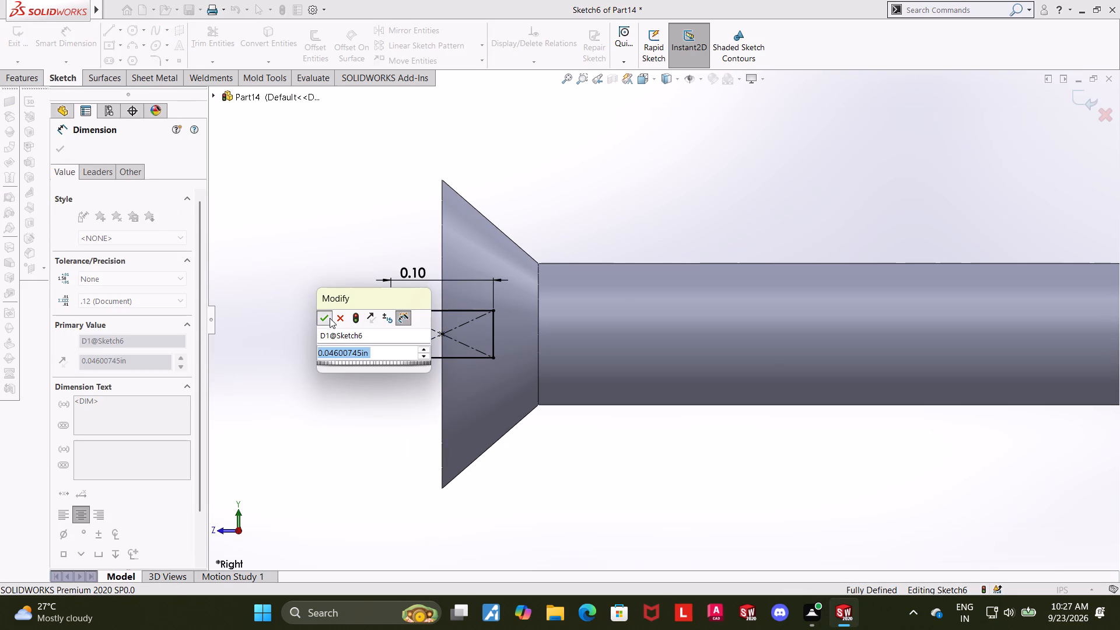
key("Escape")
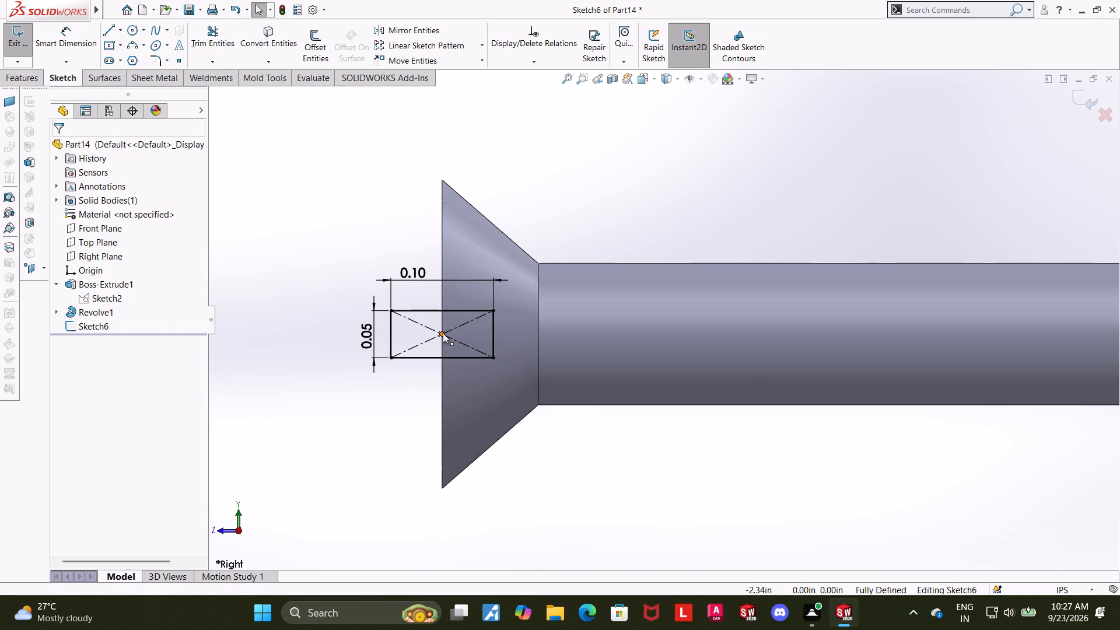
Finish the sketch and cut the rectangle through the flared head with Extruded Cut set to Through All - Both.
scroll(736, 350, "up", 6)
left_click(1070, 96)
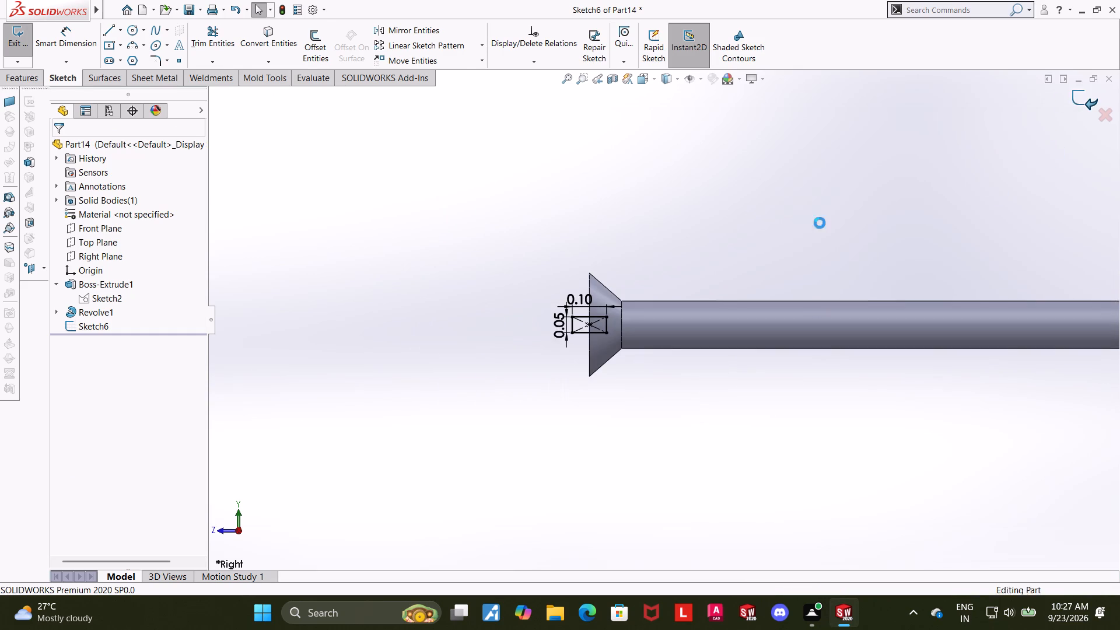
middle_click_drag(653, 263, 701, 268)
left_click(206, 40)
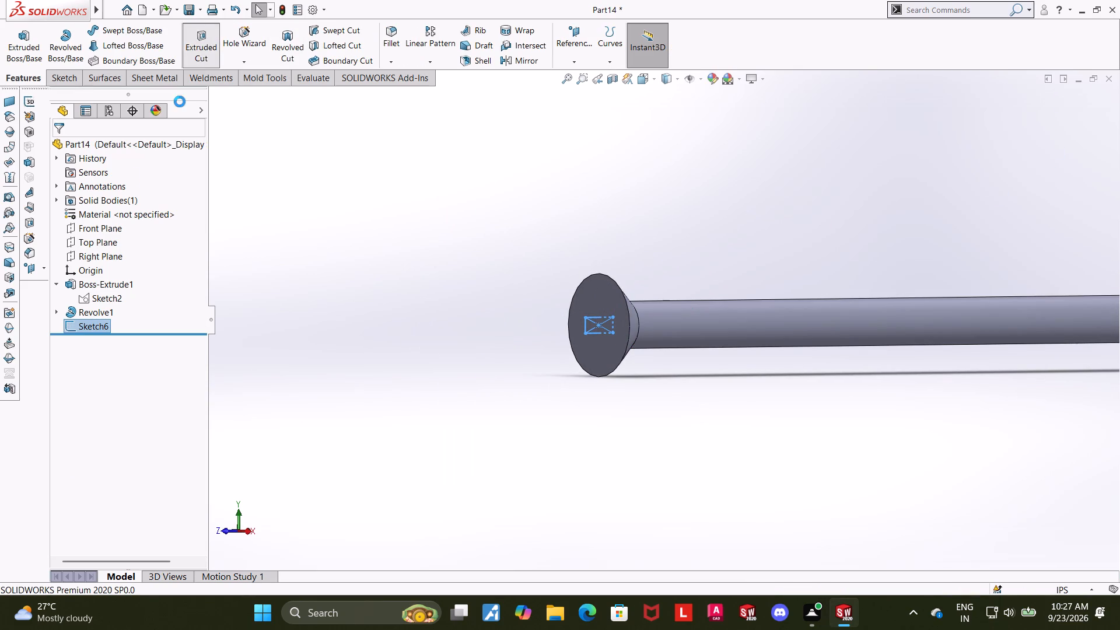
left_click(105, 230)
left_click(114, 259)
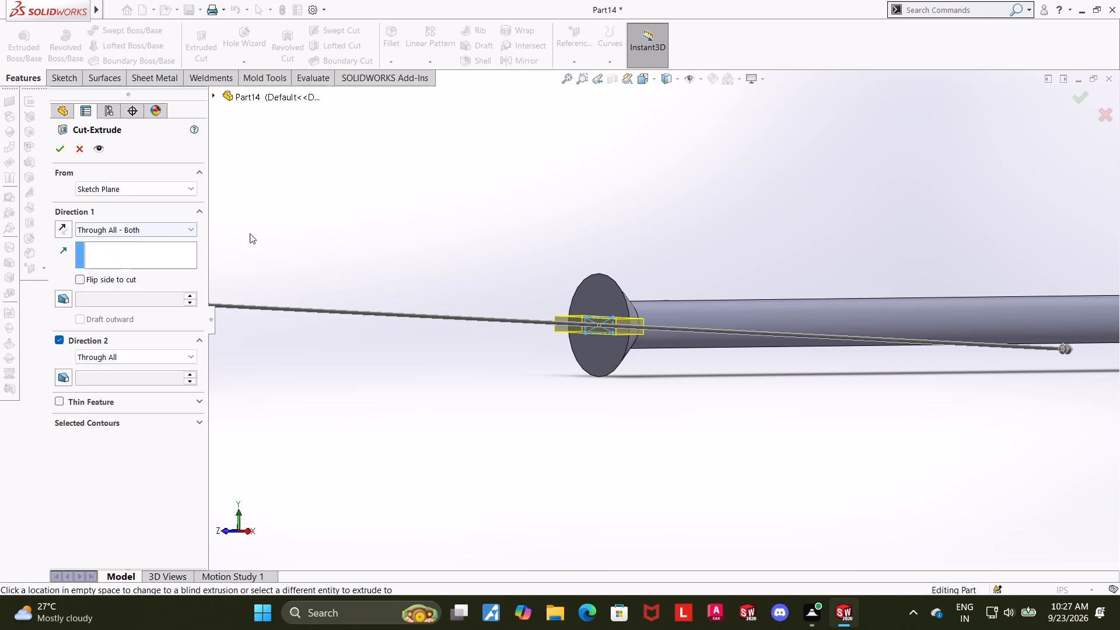
left_click(63, 146)
left_click(356, 211)
Examine the slotted head and the whole screw from different angles.
middle_click_drag(394, 258, 414, 204)
scroll(467, 293, "up", 4)
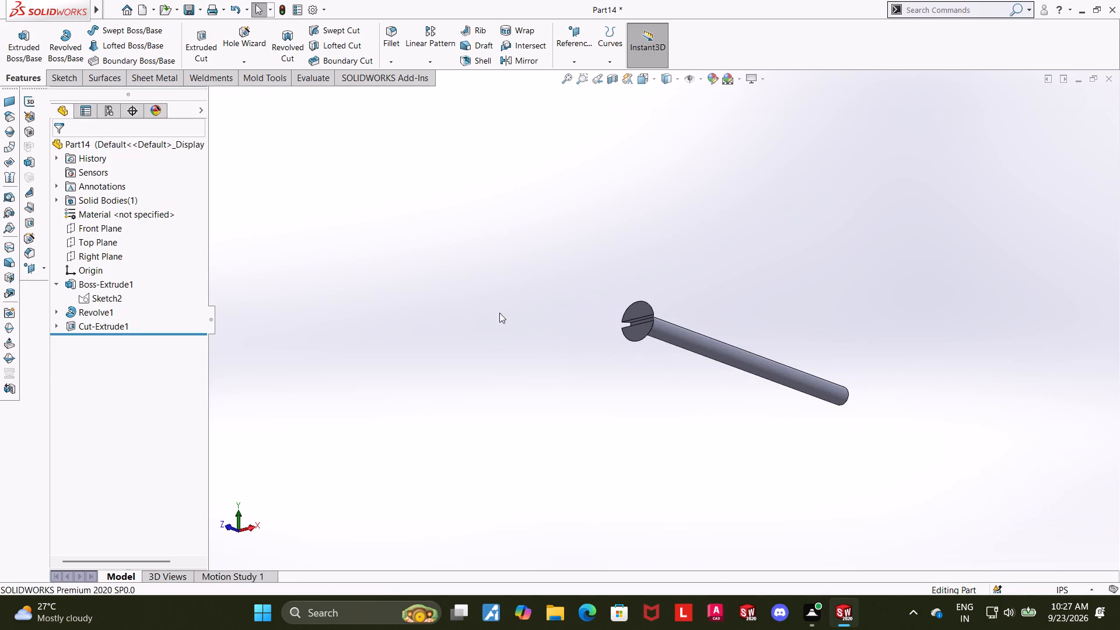
scroll(499, 313, "up", 2)
middle_click(869, 327)
scroll(857, 317, "up", 1)
scroll(825, 318, "down", 5)
scroll(819, 318, "up", 1)
middle_click_drag(469, 342, 444, 338)
scroll(446, 339, "up", 1)
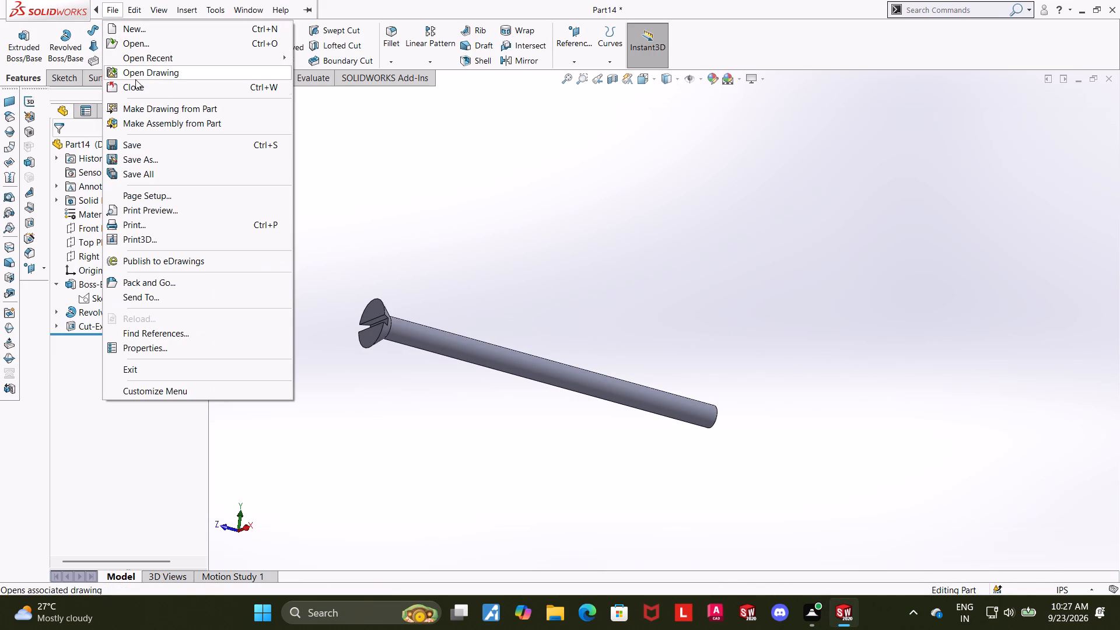
Save the part in the Downloads folder as "screw handle".
left_click(156, 156)
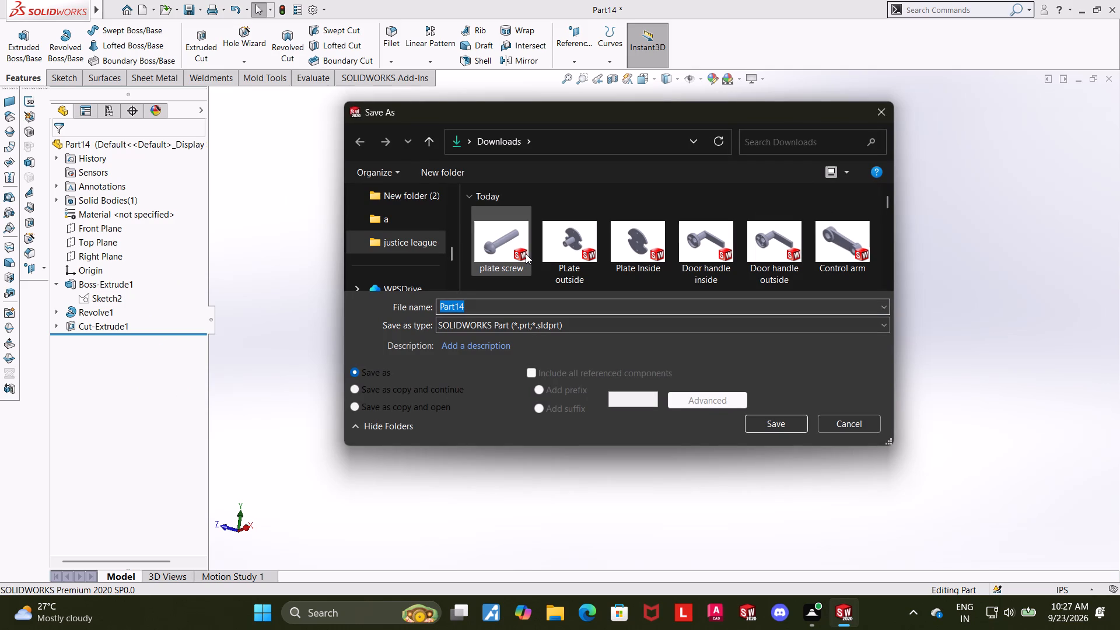
type("screw handle")
key("space")
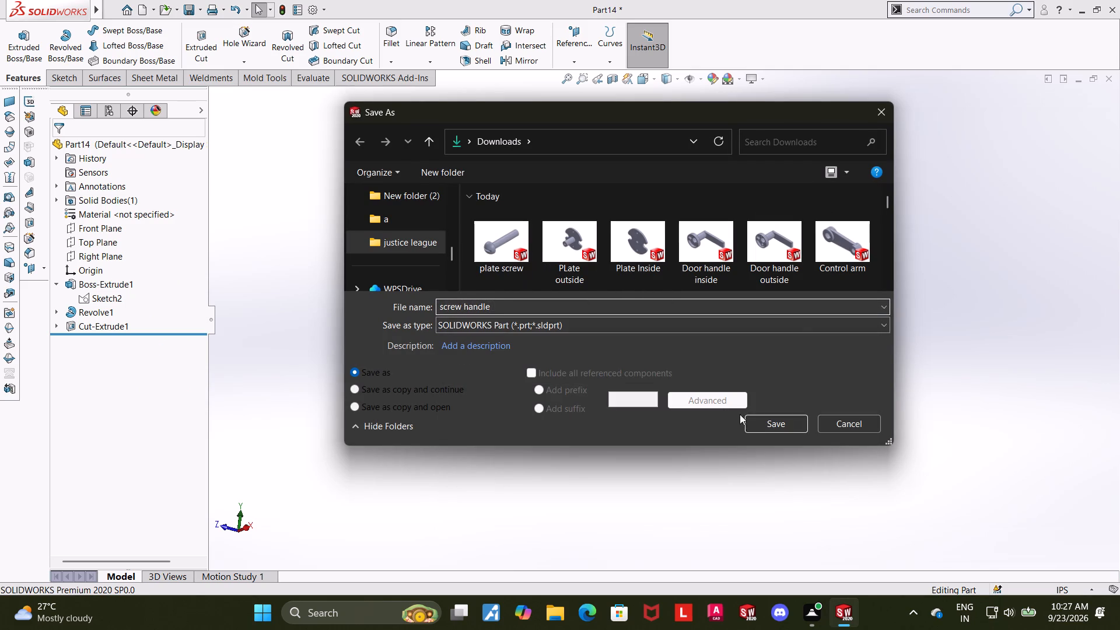
left_click(773, 426)
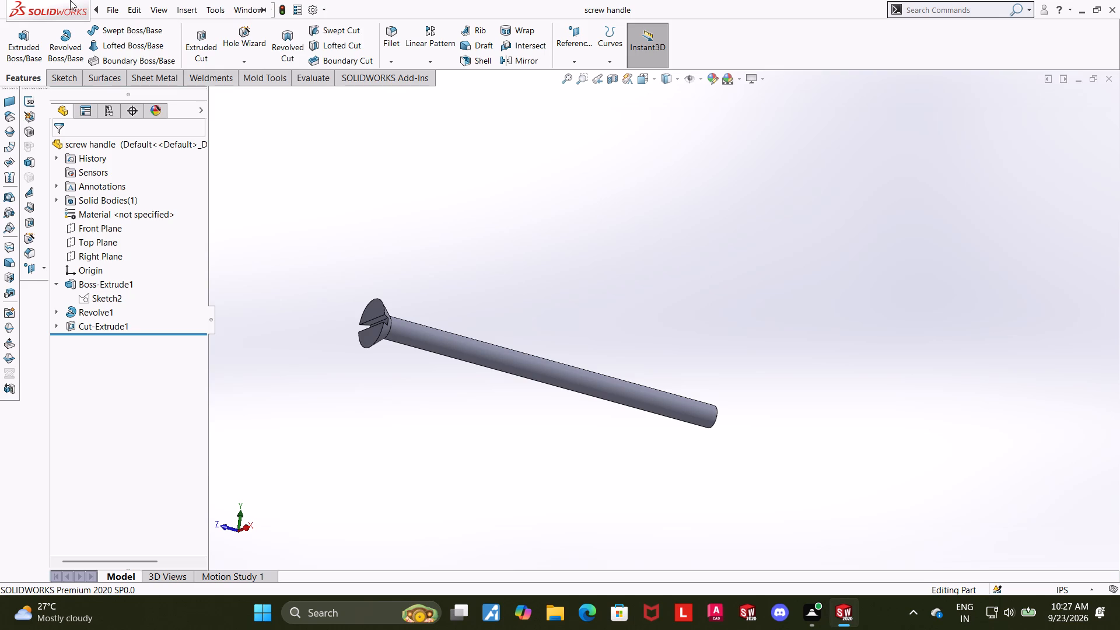
Create a new assembly document.
left_click(129, 34)
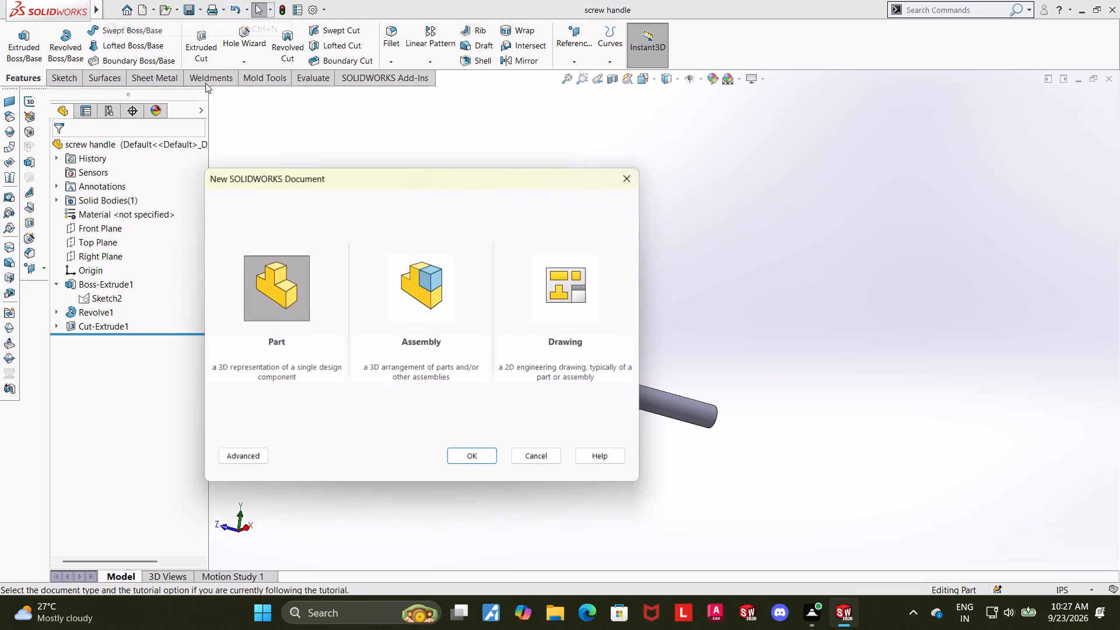
left_click(416, 281)
double_click(418, 288)
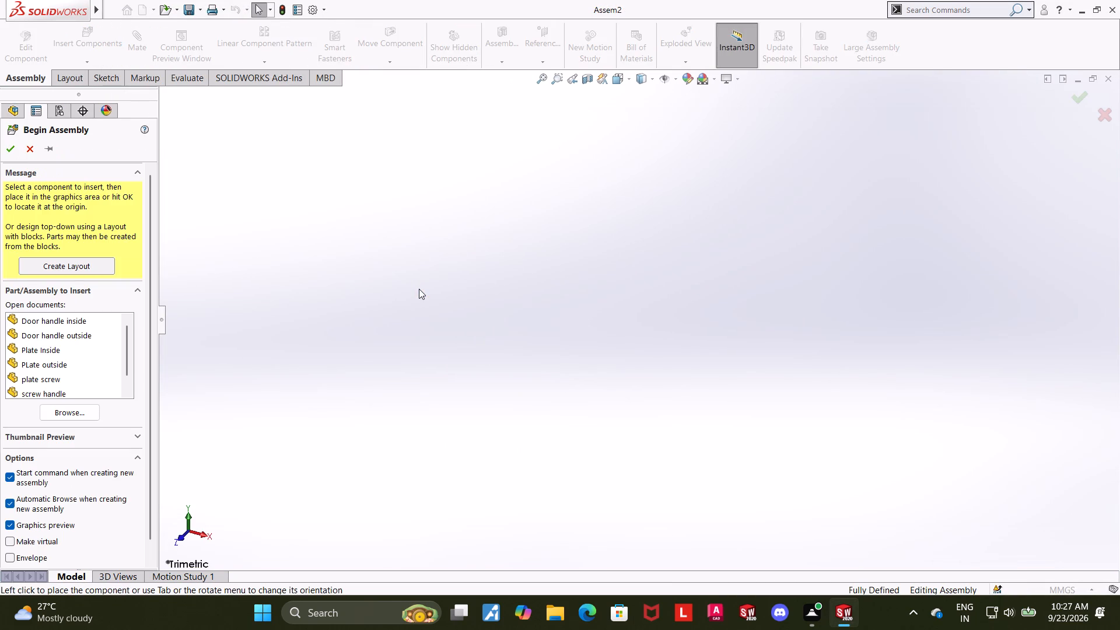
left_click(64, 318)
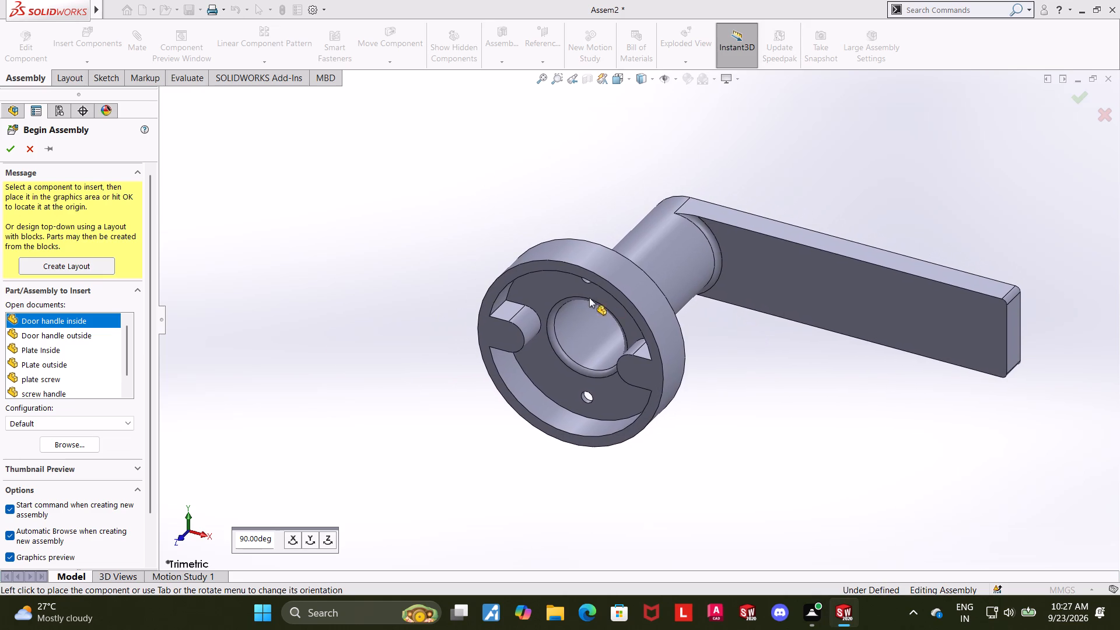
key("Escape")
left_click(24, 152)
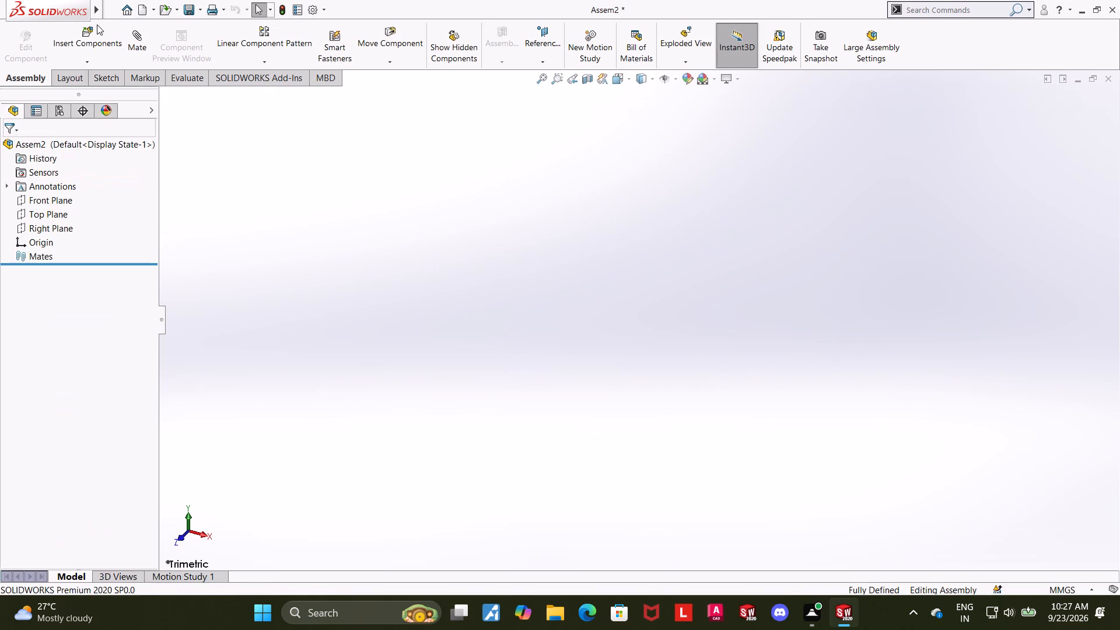
Insert the Door handle outside part as the assembly's first component.
left_click(94, 39)
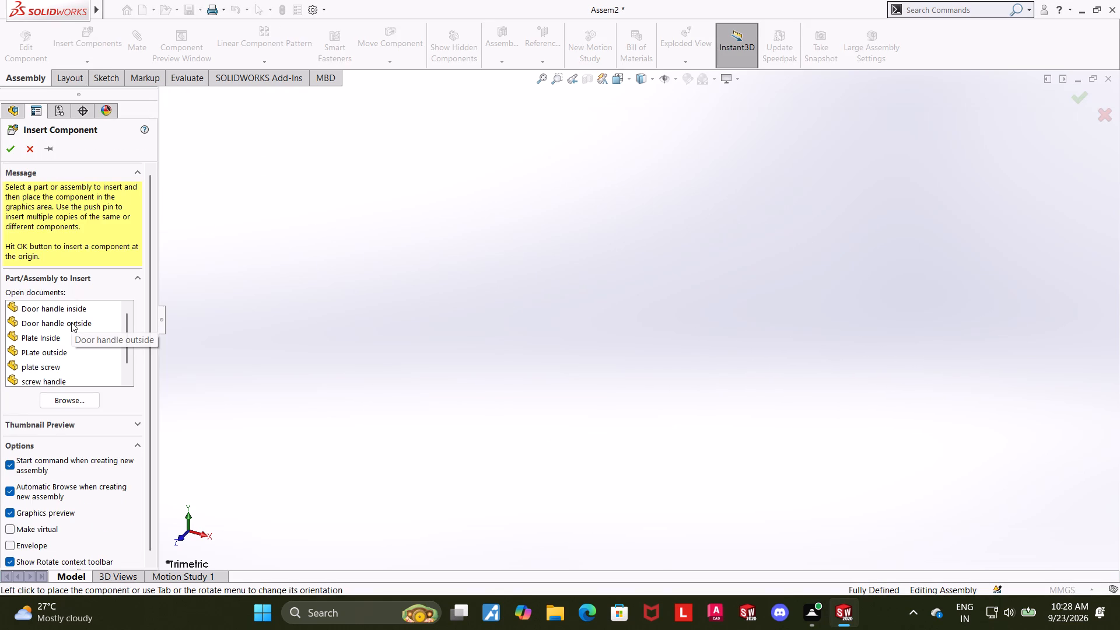
left_click(71, 322)
left_click(807, 300)
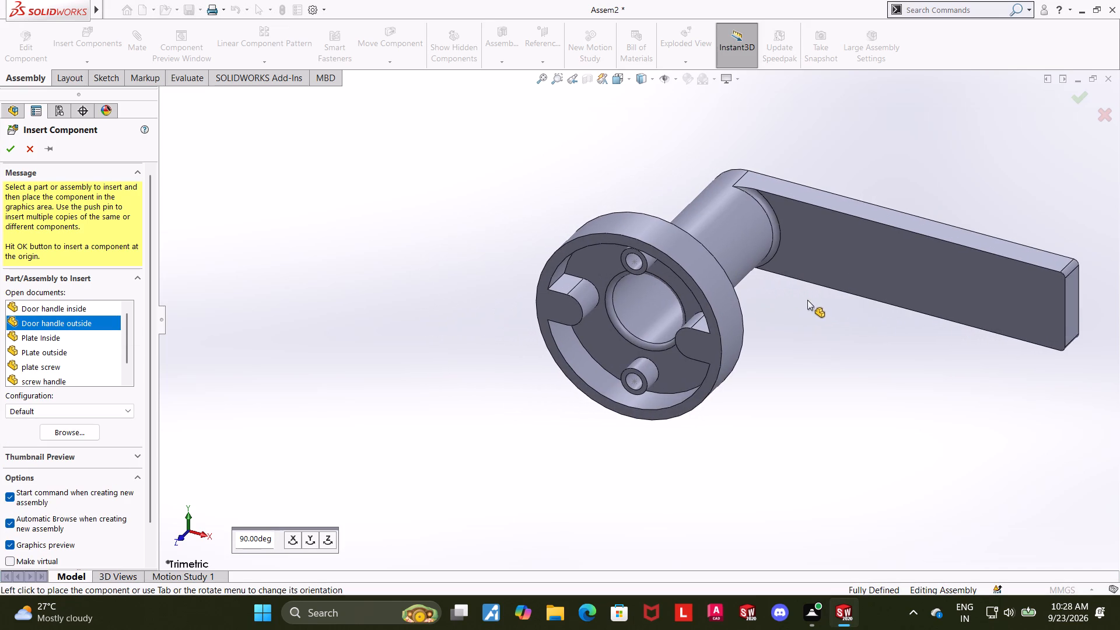
Float the Door handle outside component so it can be moved freely.
scroll(803, 300, "up", 5)
scroll(634, 334, "up", 5)
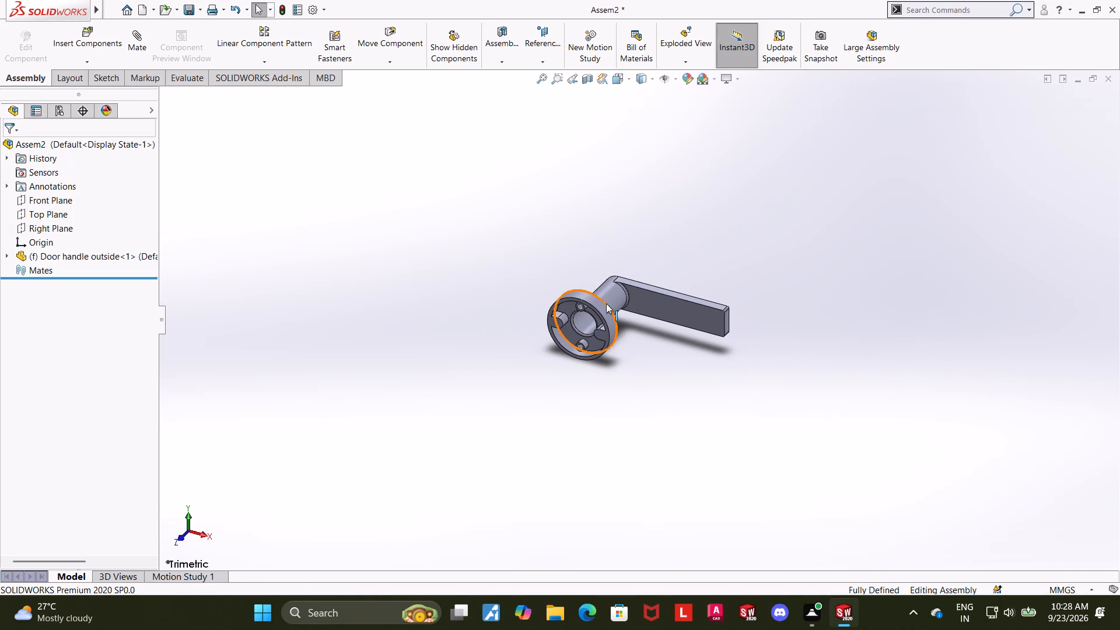
right_click(611, 299)
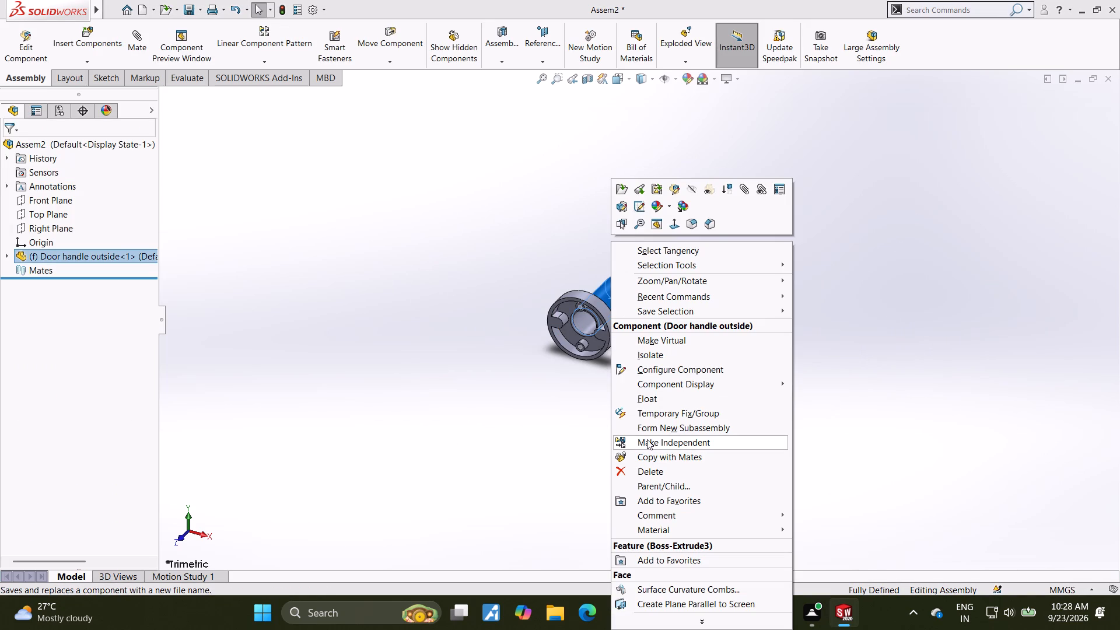
left_click(646, 405)
left_click(658, 361)
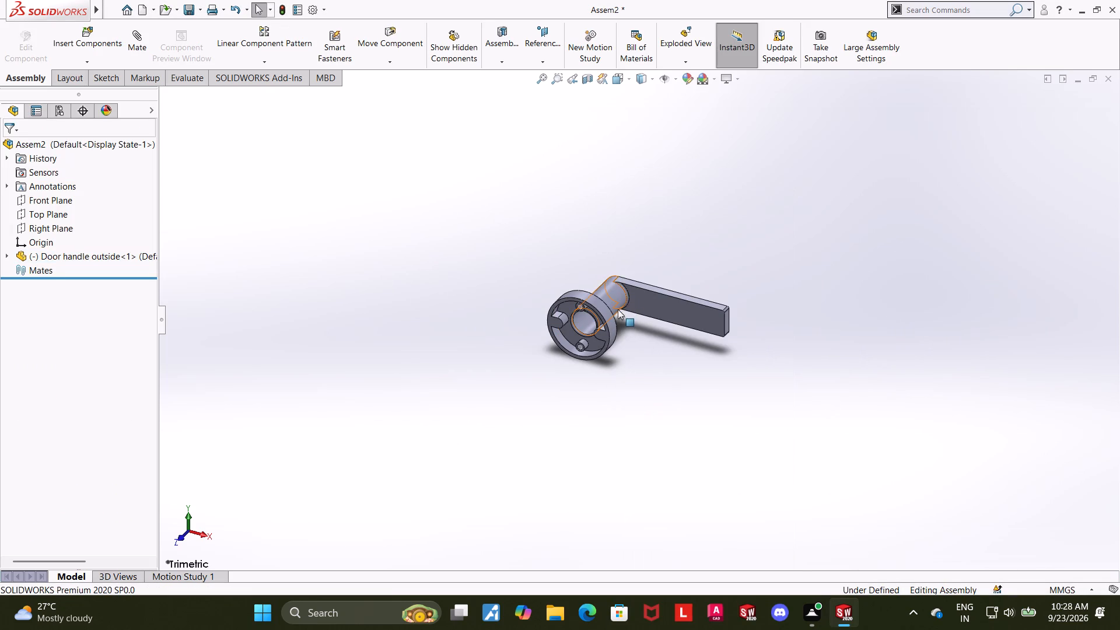
Rotate the Door handle outside component 180° about the Z axis using the move triad.
right_click(618, 309)
left_click(661, 400)
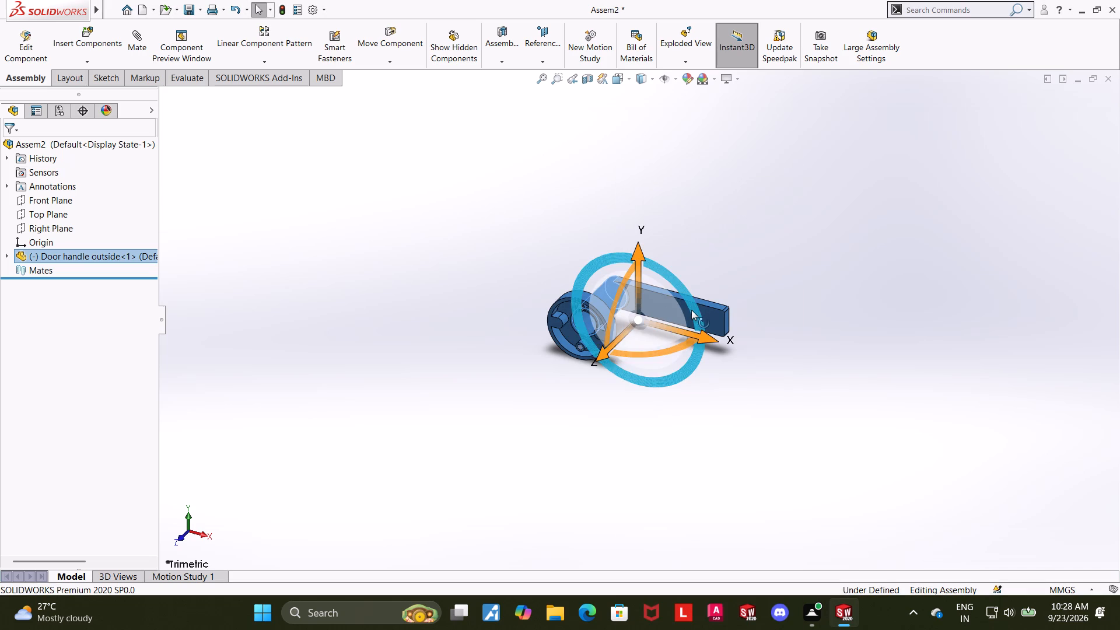
left_click_drag(691, 310, 397, 309)
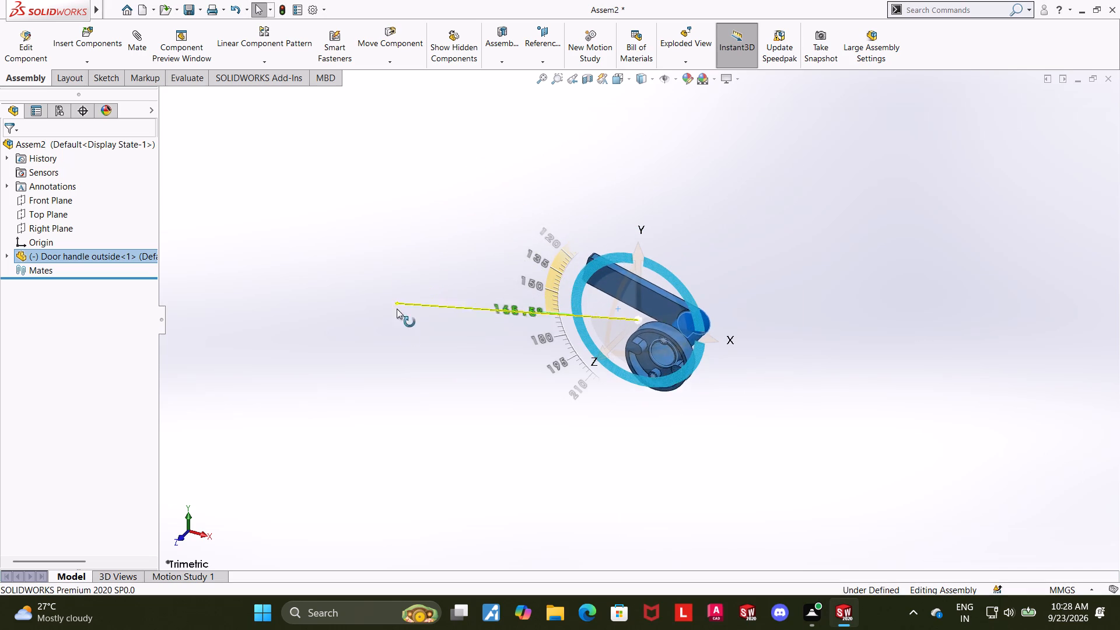
left_click_drag(397, 309, 408, 371)
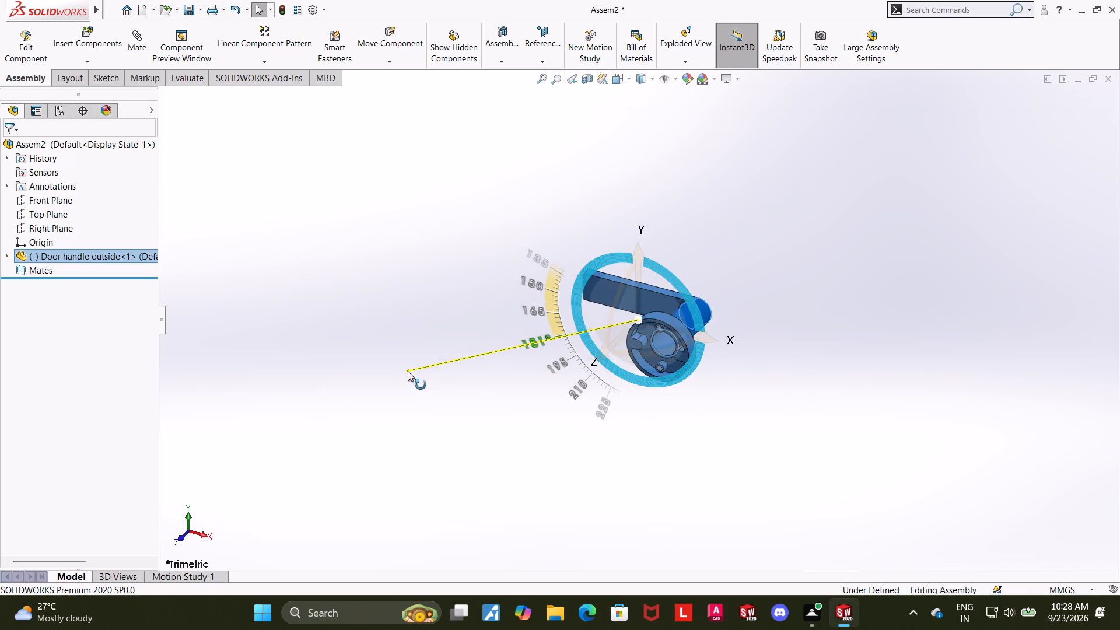
left_click_drag(408, 371, 406, 366)
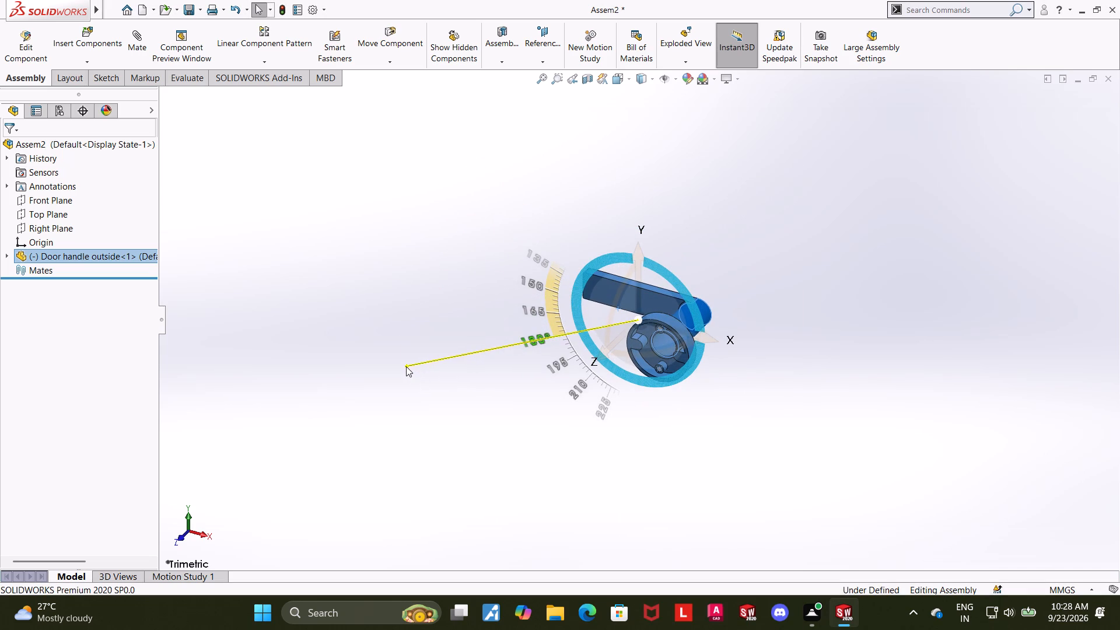
left_click(406, 366)
Fix the Door handle outside component in its rotated position.
scroll(806, 336, "up", 1)
scroll(694, 365, "down", 4)
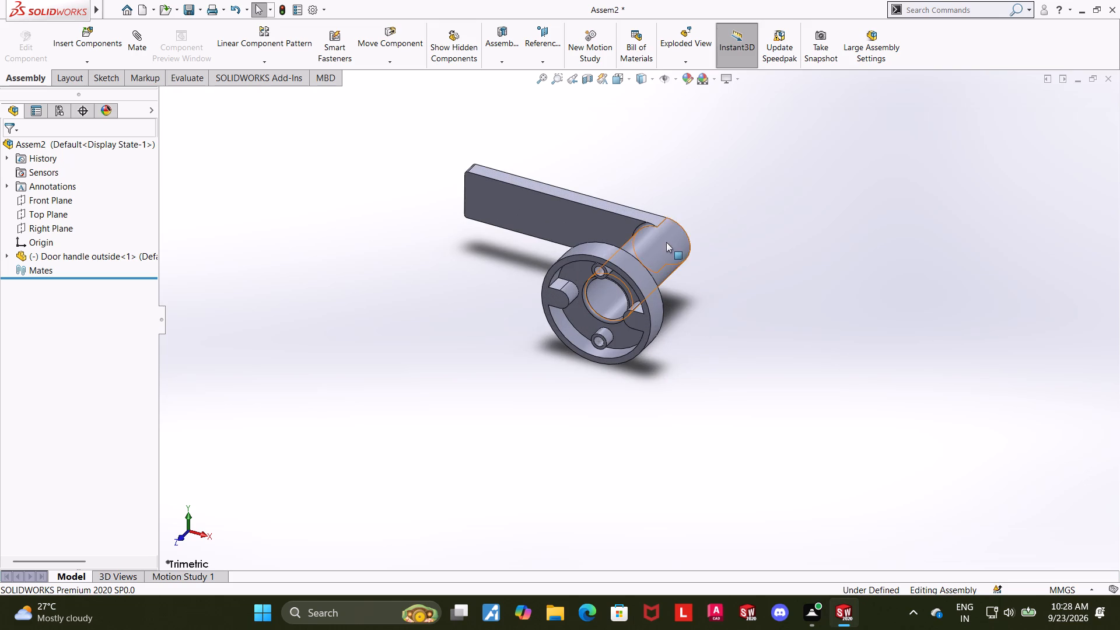
right_click(666, 242)
left_click(711, 385)
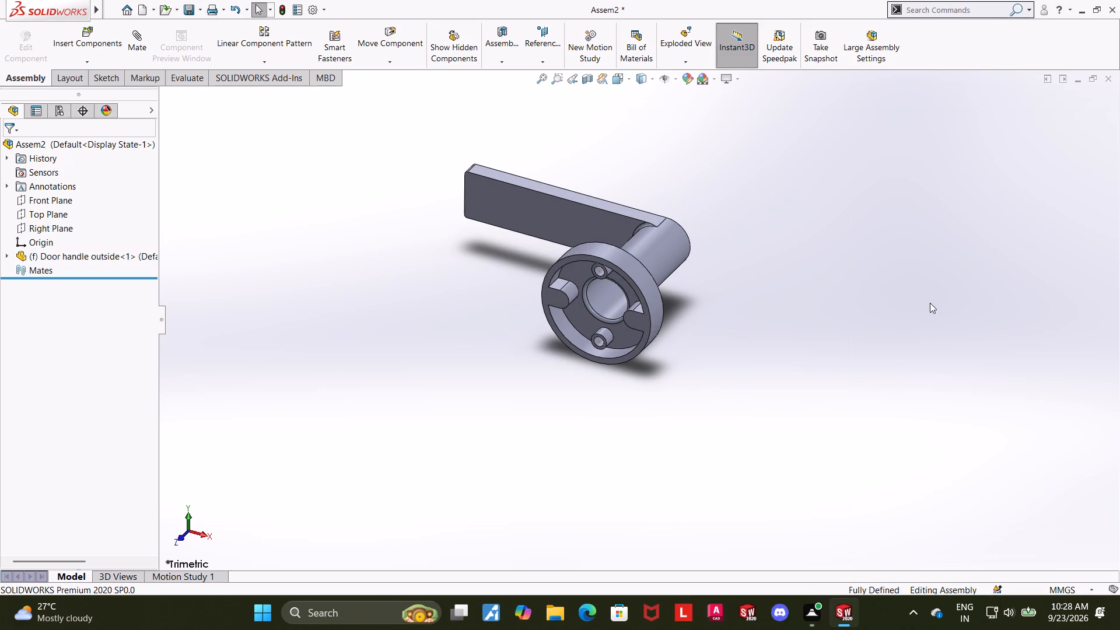
left_click(930, 303)
Insert the PLate outside part in front of the handle's round base.
left_click(101, 47)
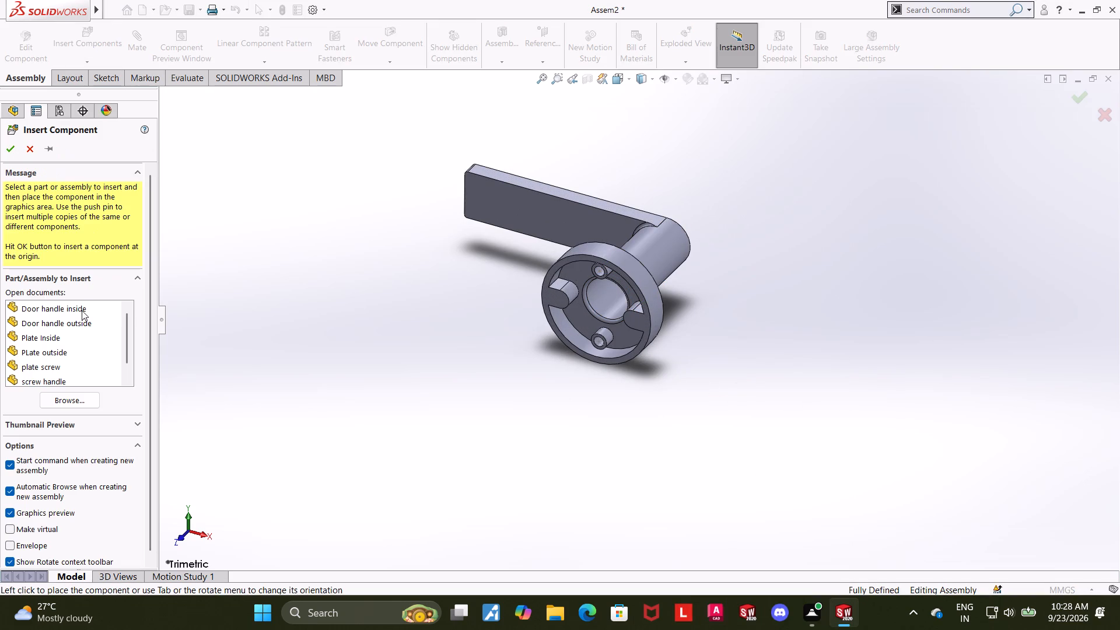
left_click(52, 351)
left_click(489, 363)
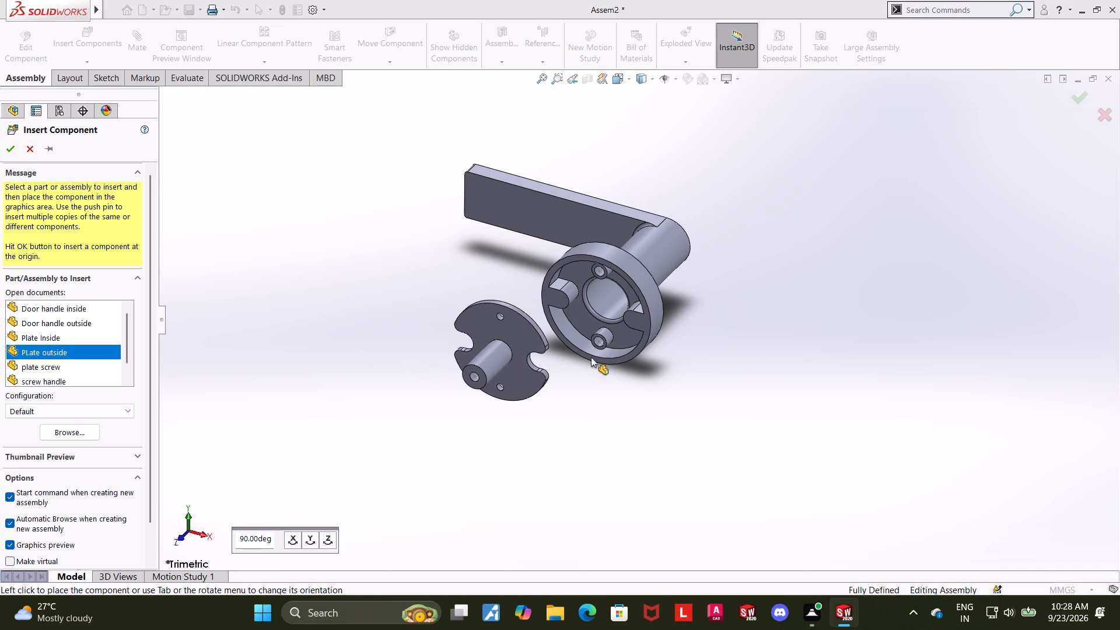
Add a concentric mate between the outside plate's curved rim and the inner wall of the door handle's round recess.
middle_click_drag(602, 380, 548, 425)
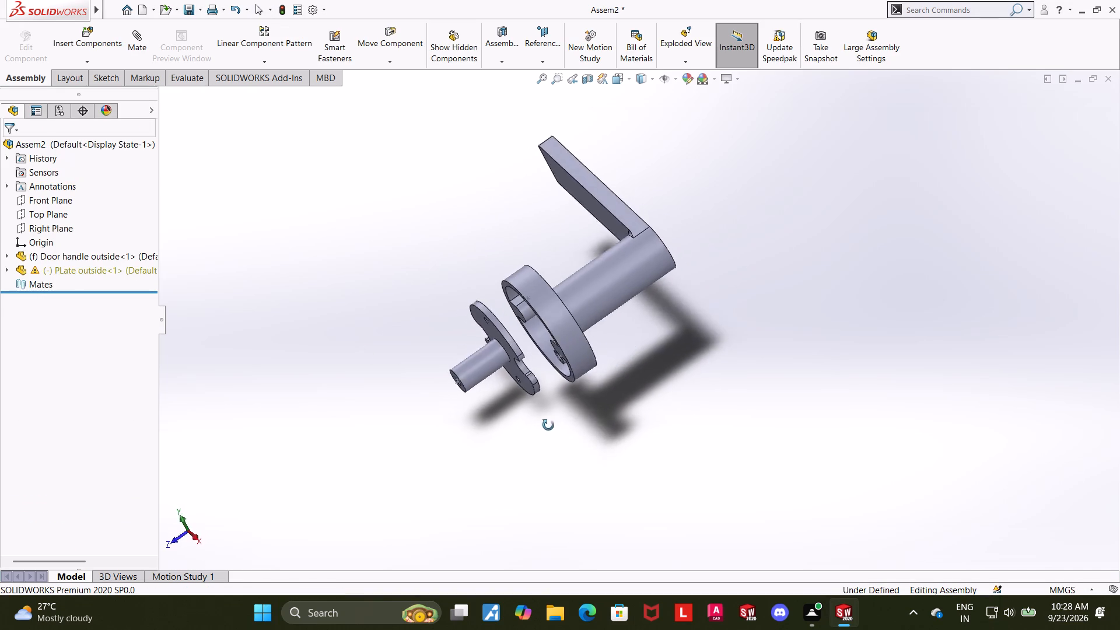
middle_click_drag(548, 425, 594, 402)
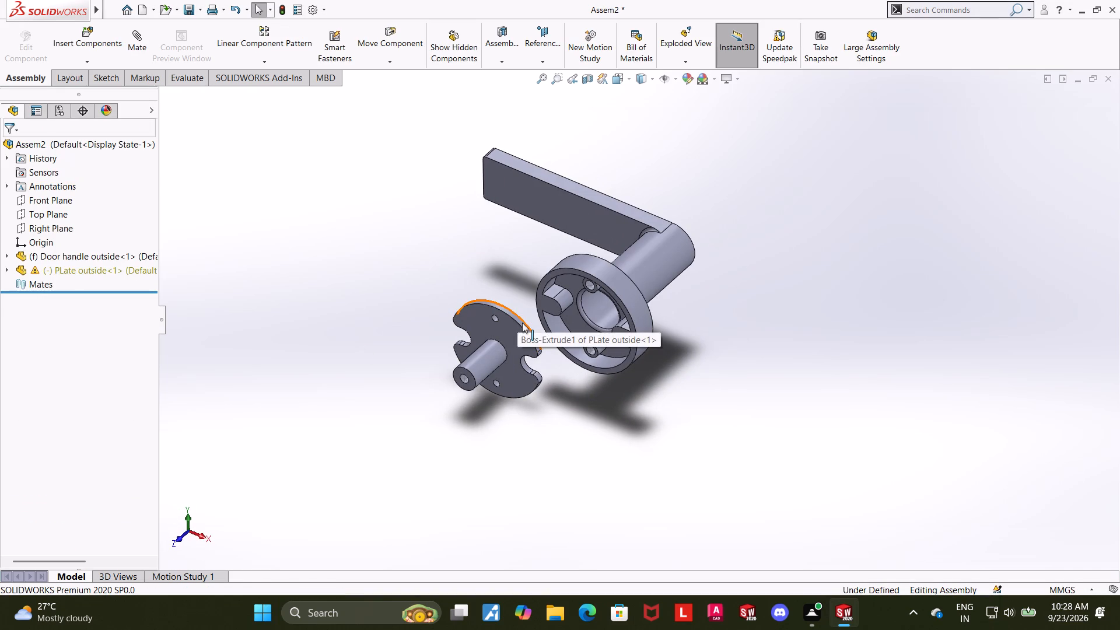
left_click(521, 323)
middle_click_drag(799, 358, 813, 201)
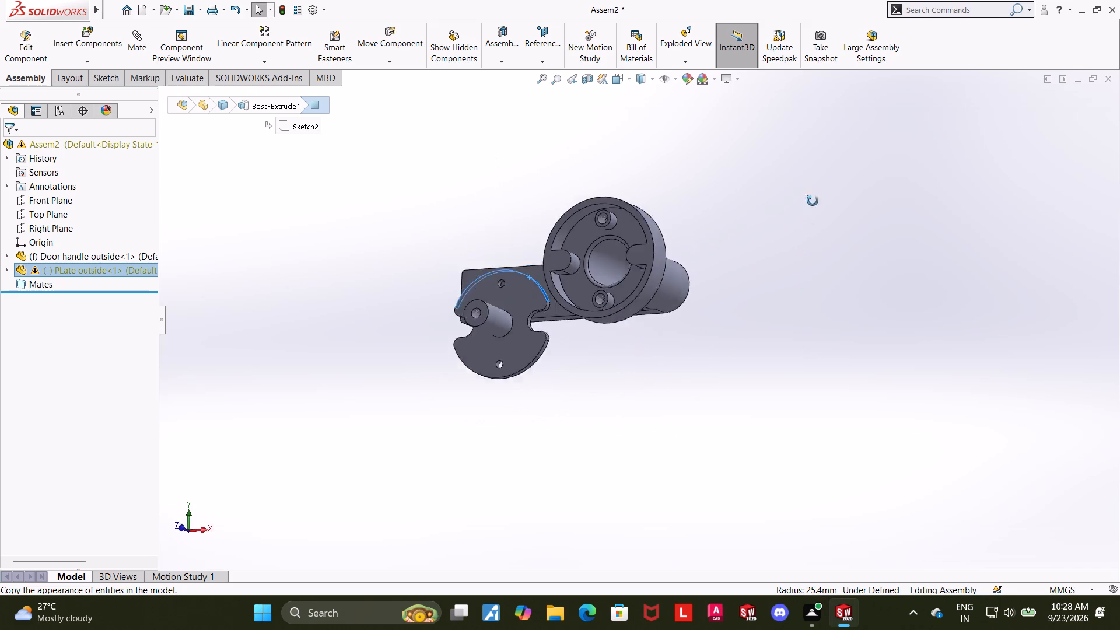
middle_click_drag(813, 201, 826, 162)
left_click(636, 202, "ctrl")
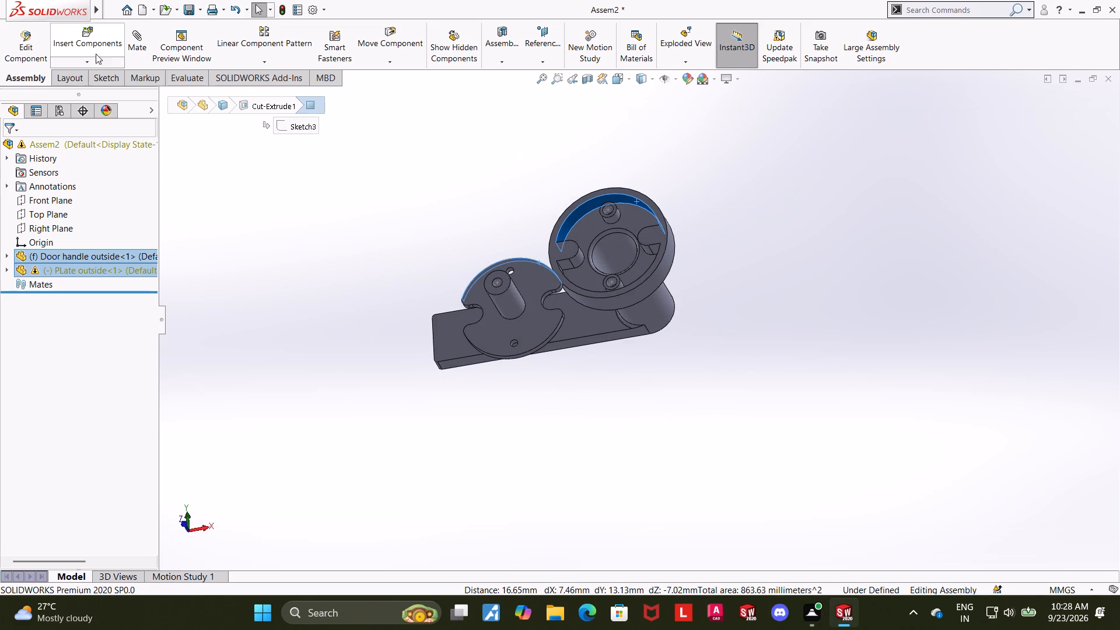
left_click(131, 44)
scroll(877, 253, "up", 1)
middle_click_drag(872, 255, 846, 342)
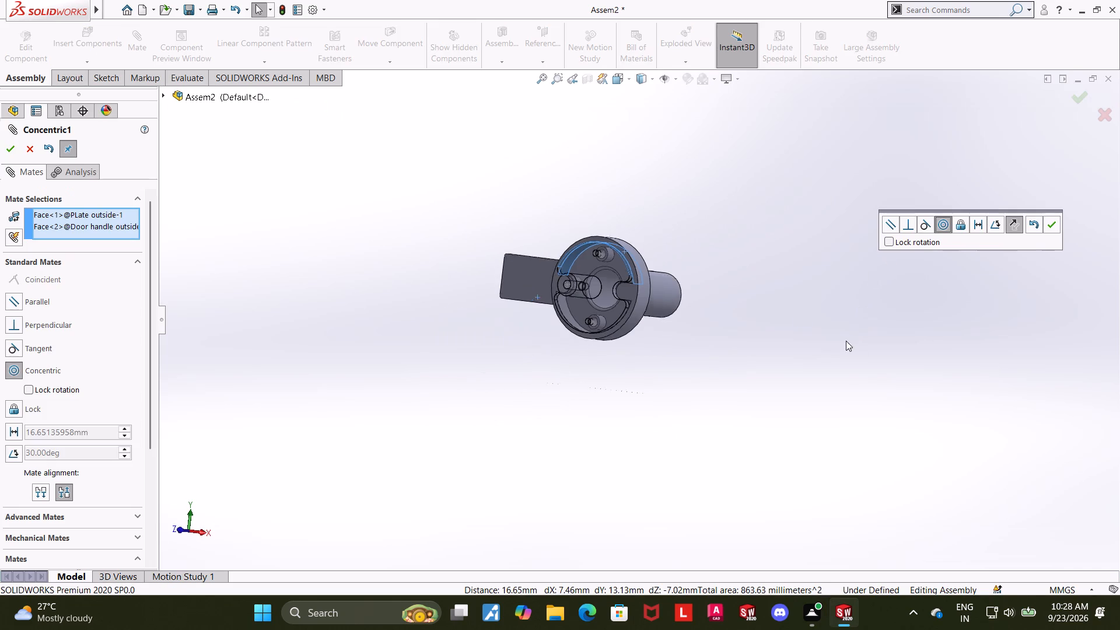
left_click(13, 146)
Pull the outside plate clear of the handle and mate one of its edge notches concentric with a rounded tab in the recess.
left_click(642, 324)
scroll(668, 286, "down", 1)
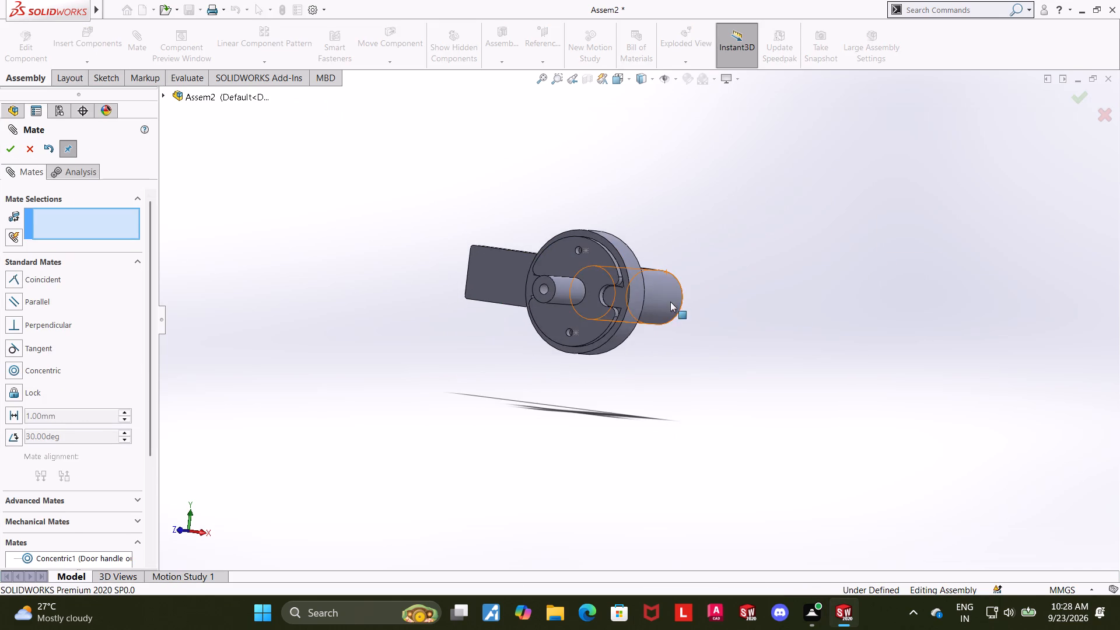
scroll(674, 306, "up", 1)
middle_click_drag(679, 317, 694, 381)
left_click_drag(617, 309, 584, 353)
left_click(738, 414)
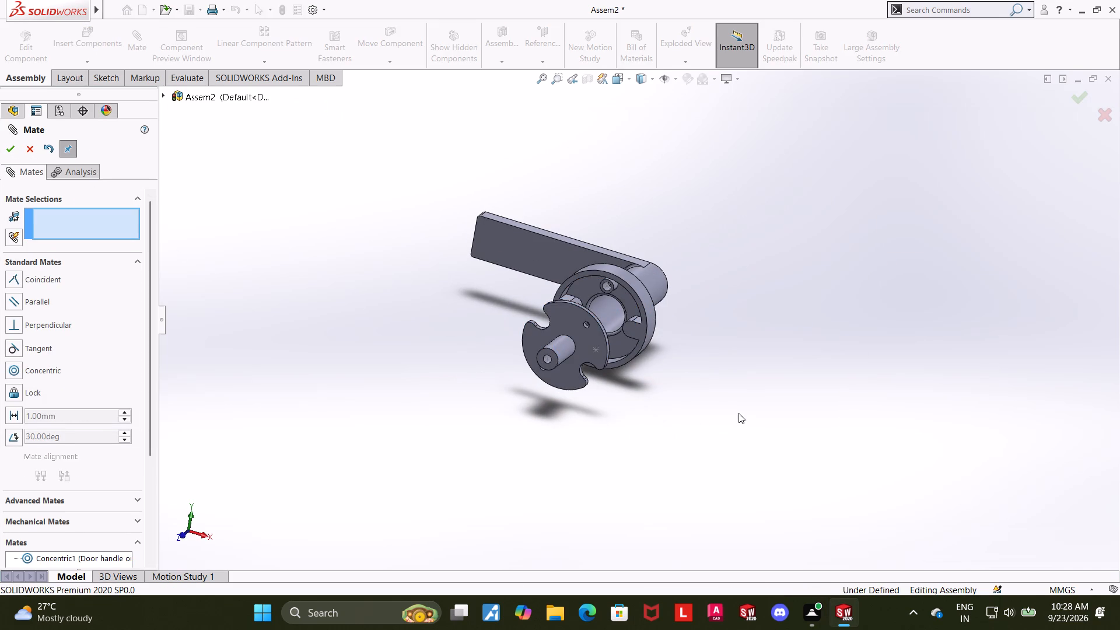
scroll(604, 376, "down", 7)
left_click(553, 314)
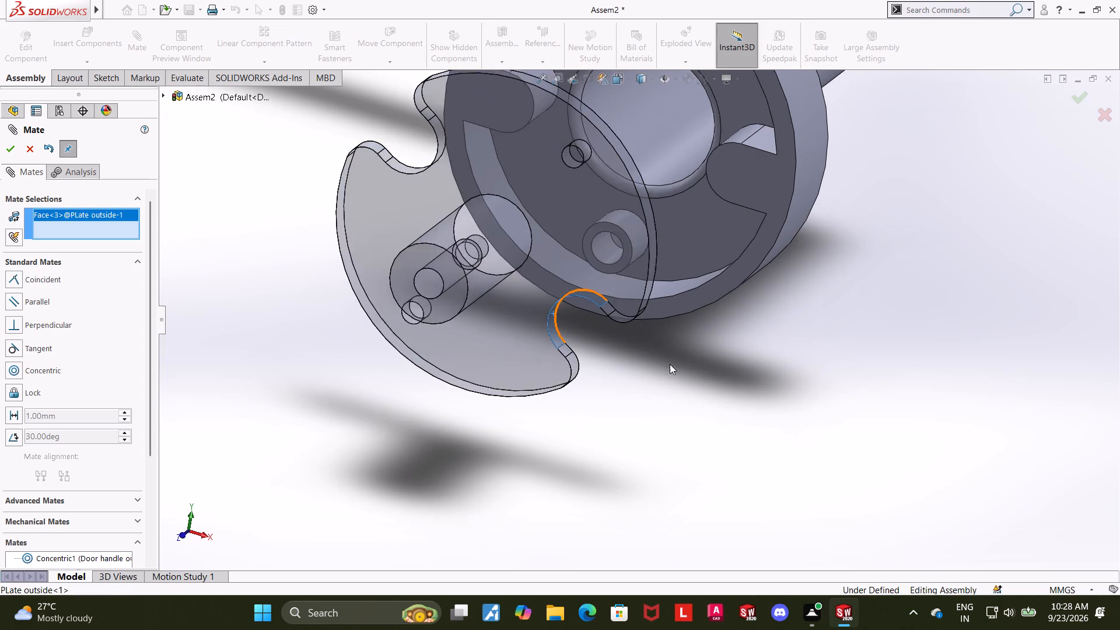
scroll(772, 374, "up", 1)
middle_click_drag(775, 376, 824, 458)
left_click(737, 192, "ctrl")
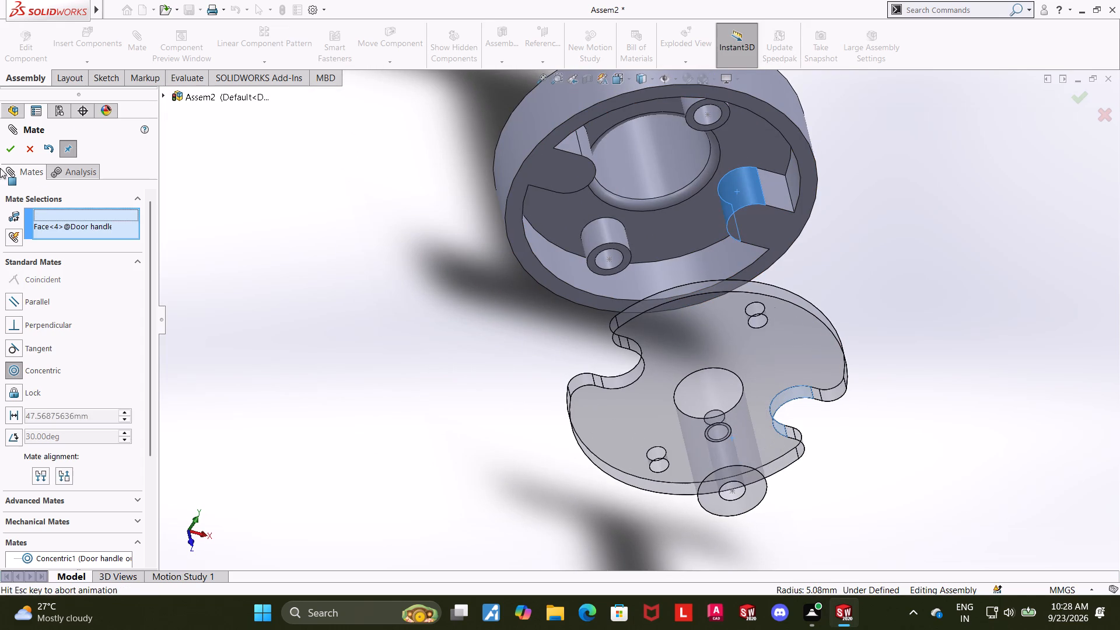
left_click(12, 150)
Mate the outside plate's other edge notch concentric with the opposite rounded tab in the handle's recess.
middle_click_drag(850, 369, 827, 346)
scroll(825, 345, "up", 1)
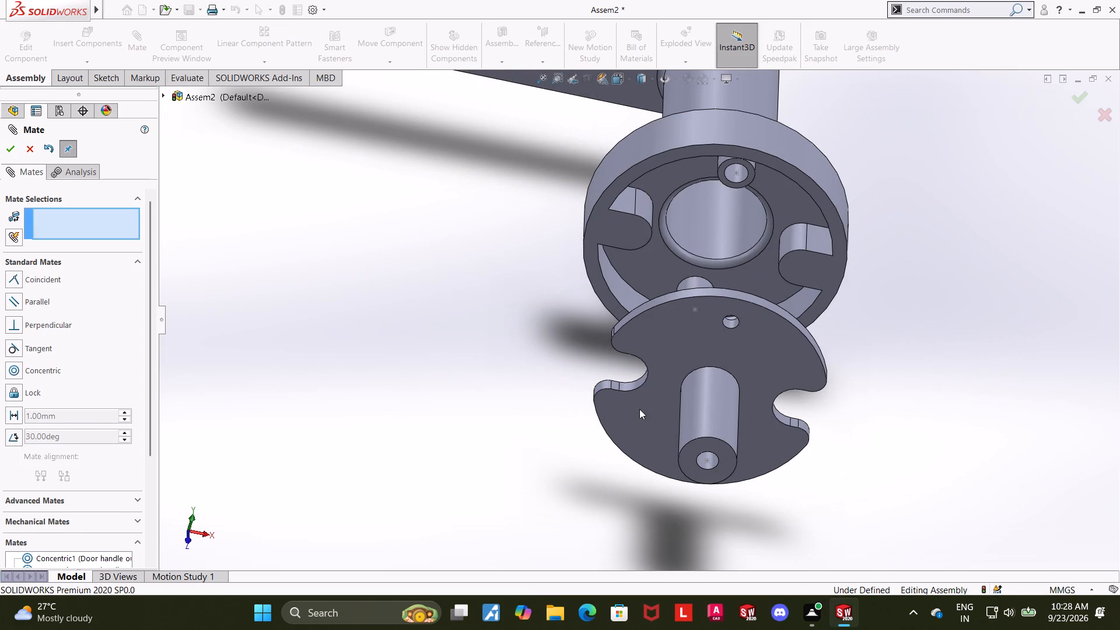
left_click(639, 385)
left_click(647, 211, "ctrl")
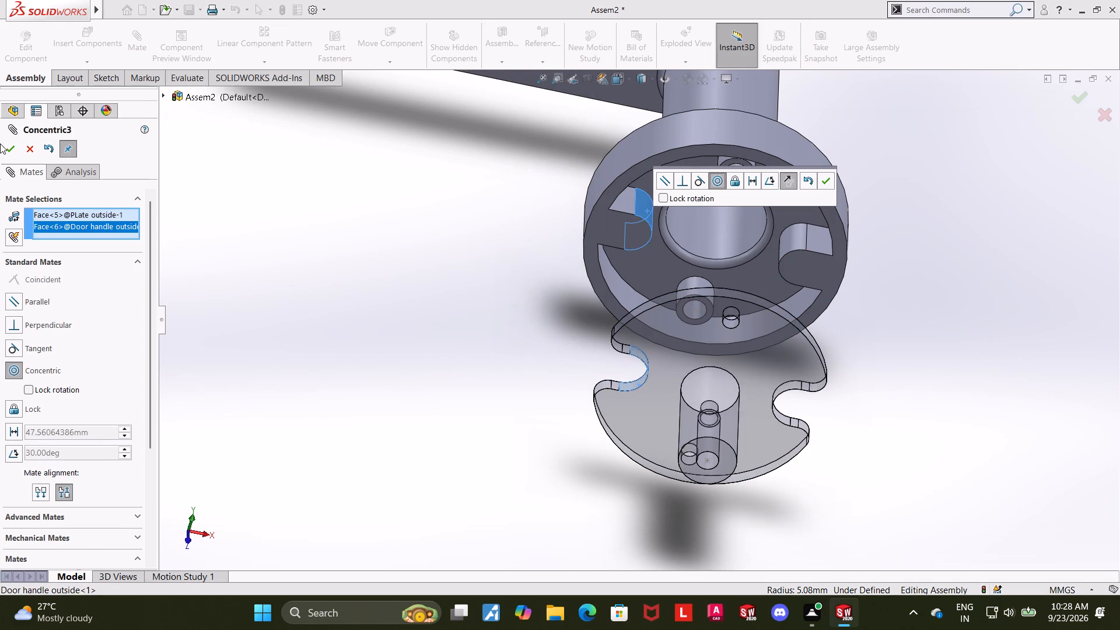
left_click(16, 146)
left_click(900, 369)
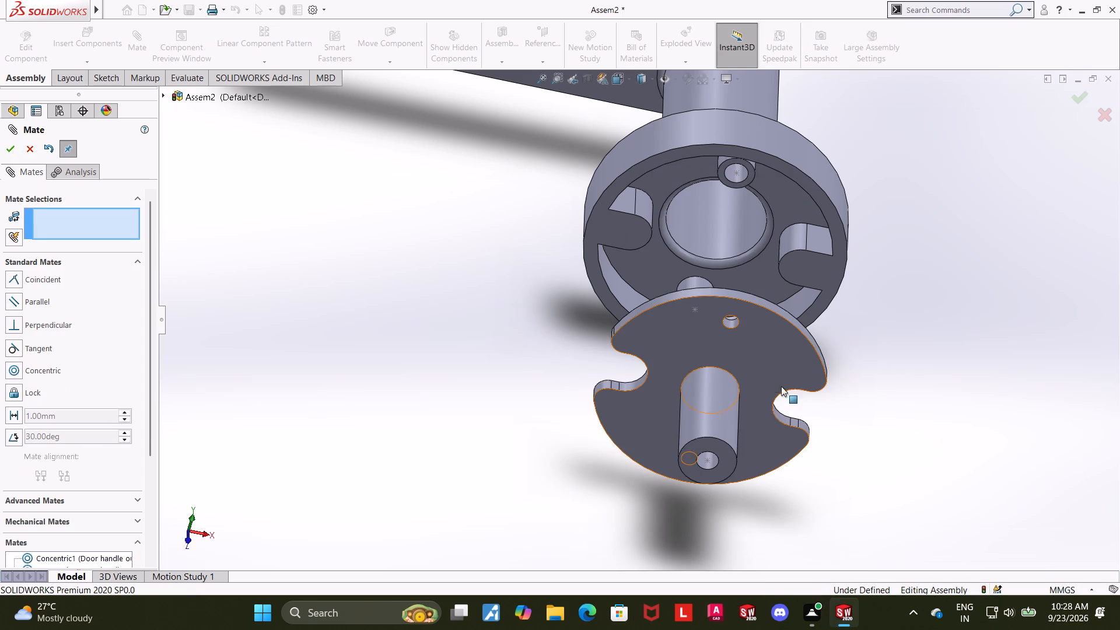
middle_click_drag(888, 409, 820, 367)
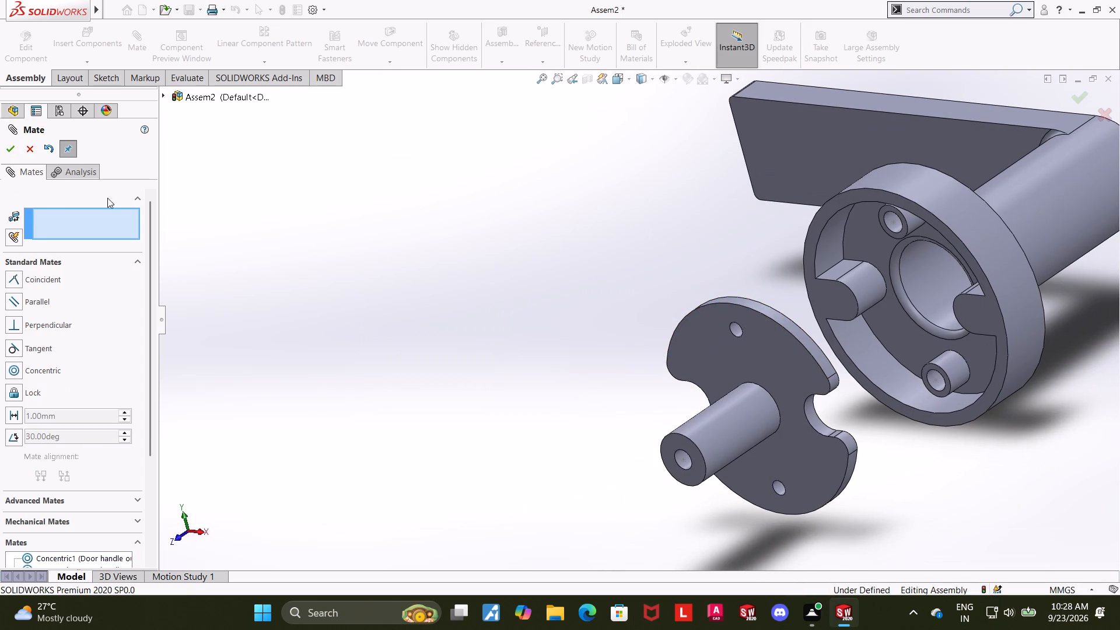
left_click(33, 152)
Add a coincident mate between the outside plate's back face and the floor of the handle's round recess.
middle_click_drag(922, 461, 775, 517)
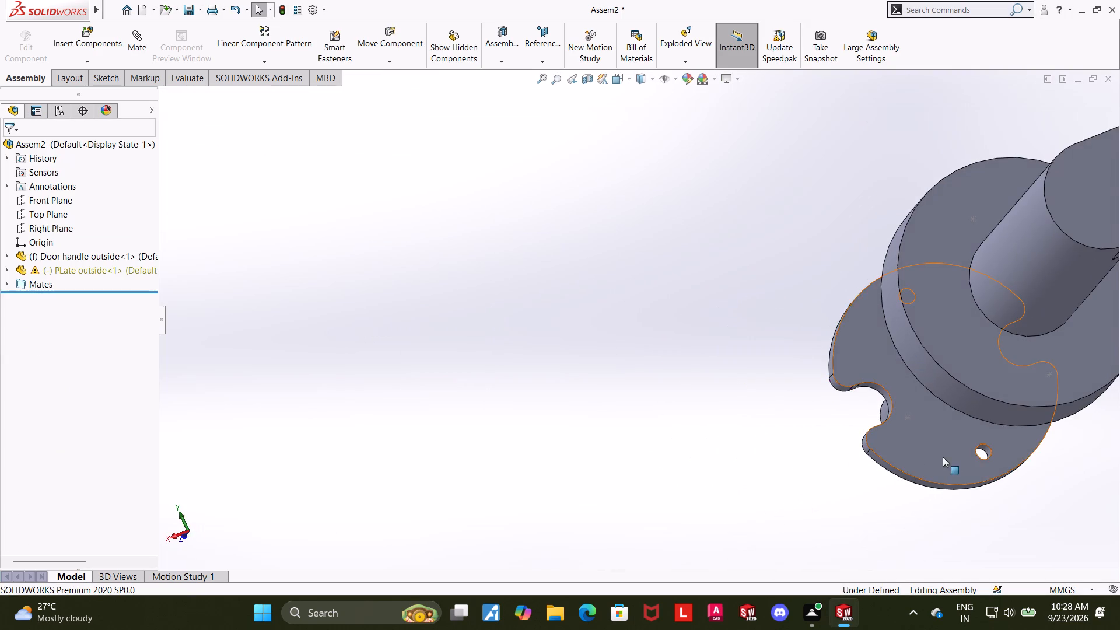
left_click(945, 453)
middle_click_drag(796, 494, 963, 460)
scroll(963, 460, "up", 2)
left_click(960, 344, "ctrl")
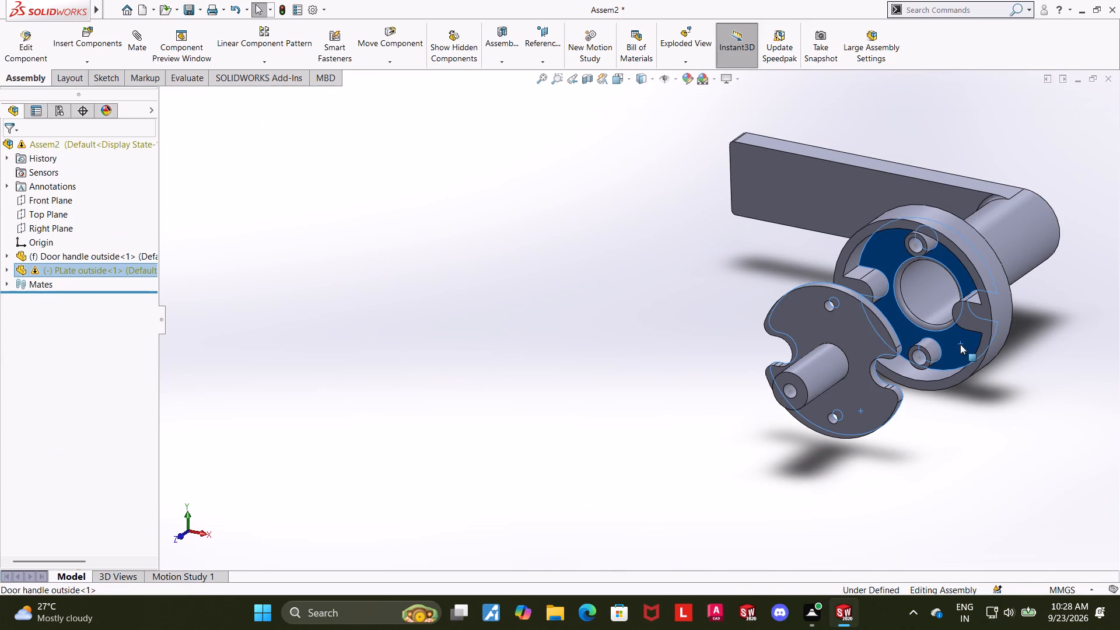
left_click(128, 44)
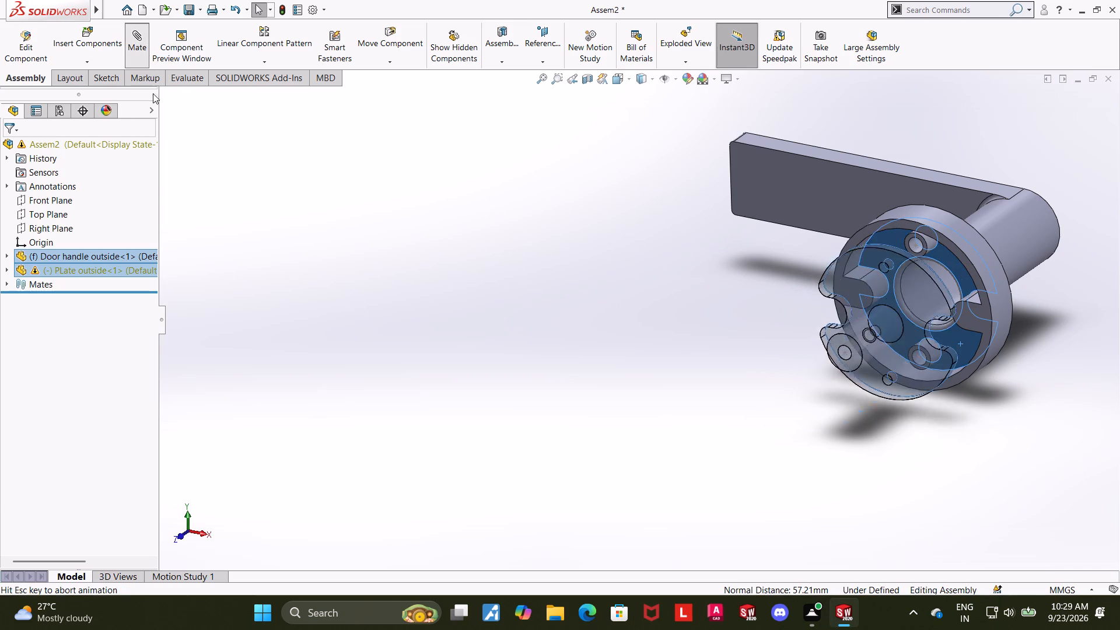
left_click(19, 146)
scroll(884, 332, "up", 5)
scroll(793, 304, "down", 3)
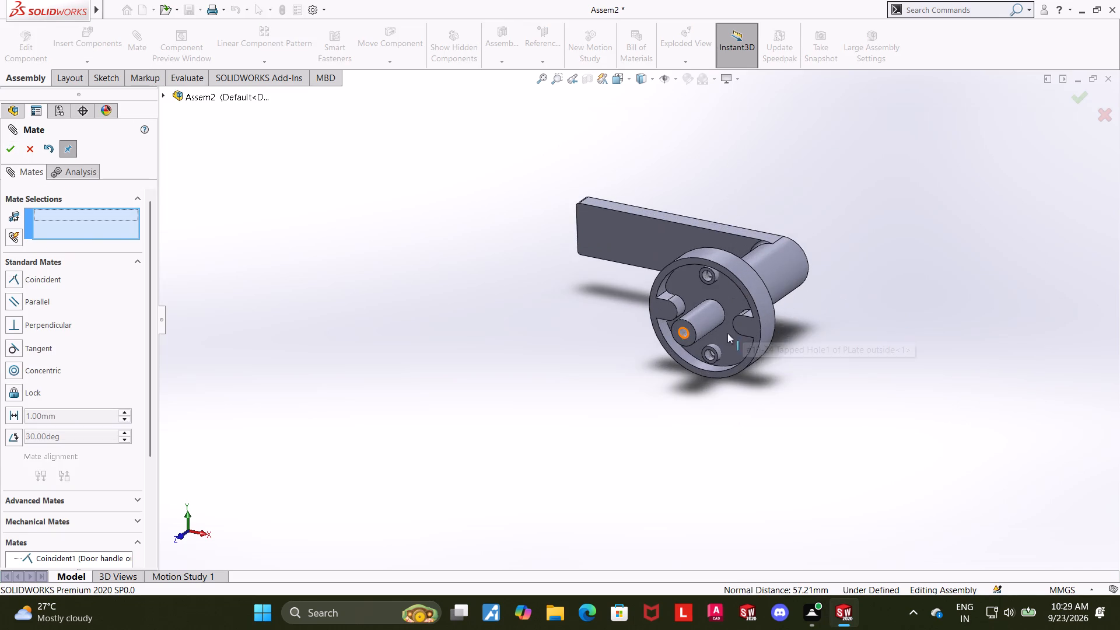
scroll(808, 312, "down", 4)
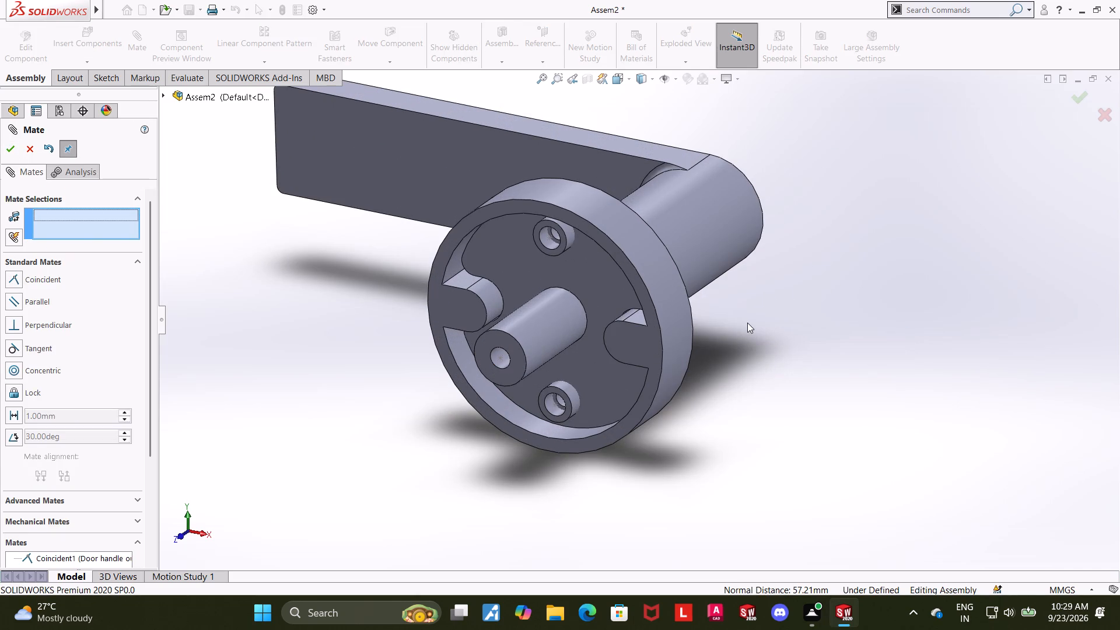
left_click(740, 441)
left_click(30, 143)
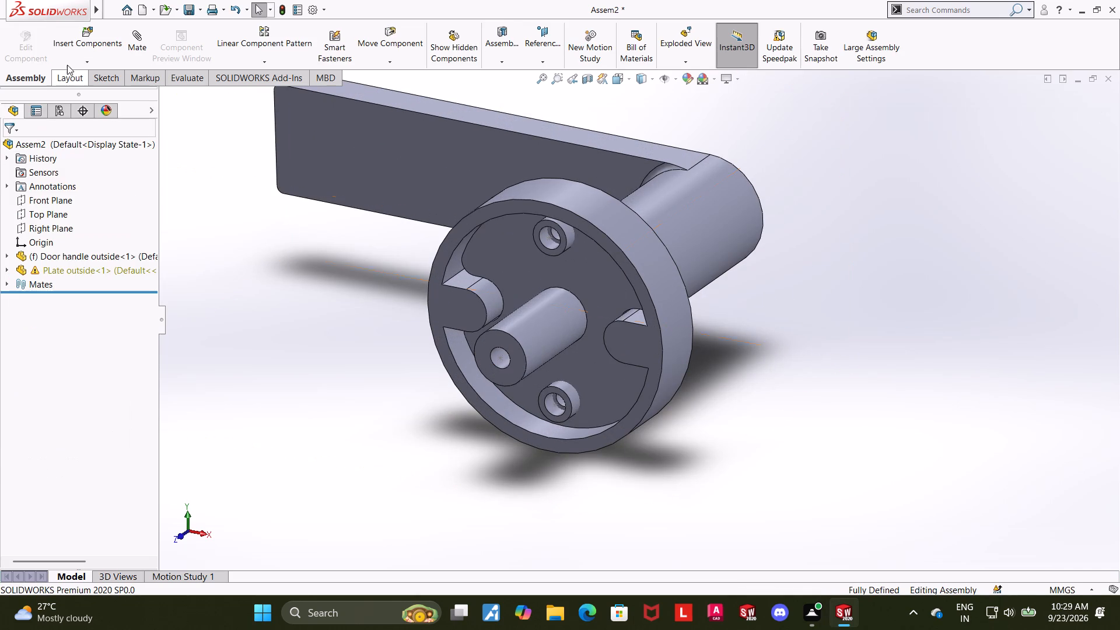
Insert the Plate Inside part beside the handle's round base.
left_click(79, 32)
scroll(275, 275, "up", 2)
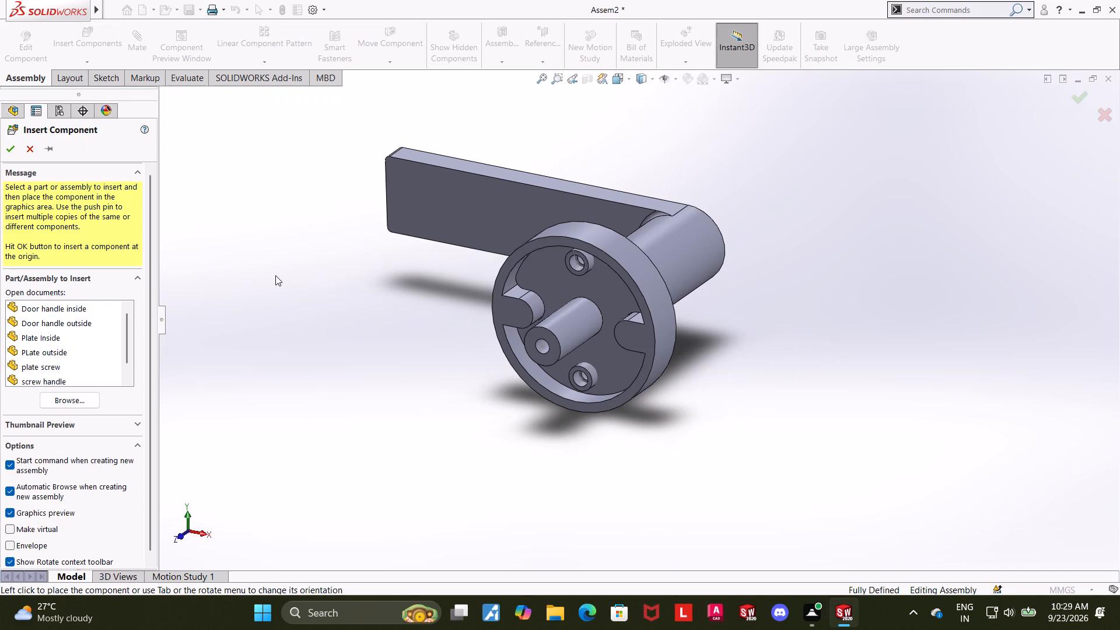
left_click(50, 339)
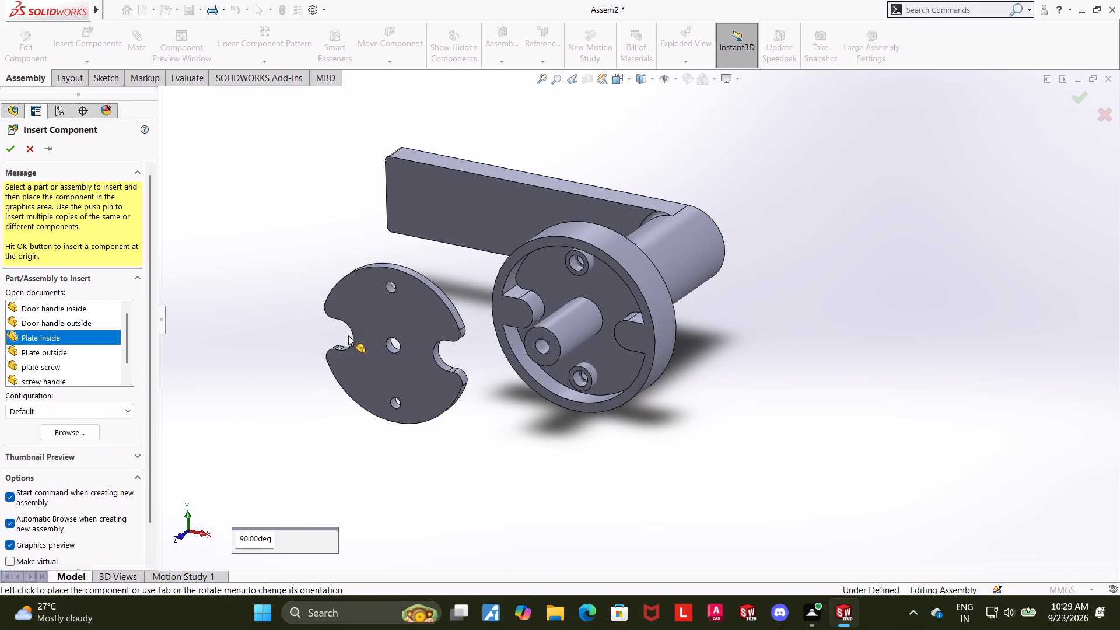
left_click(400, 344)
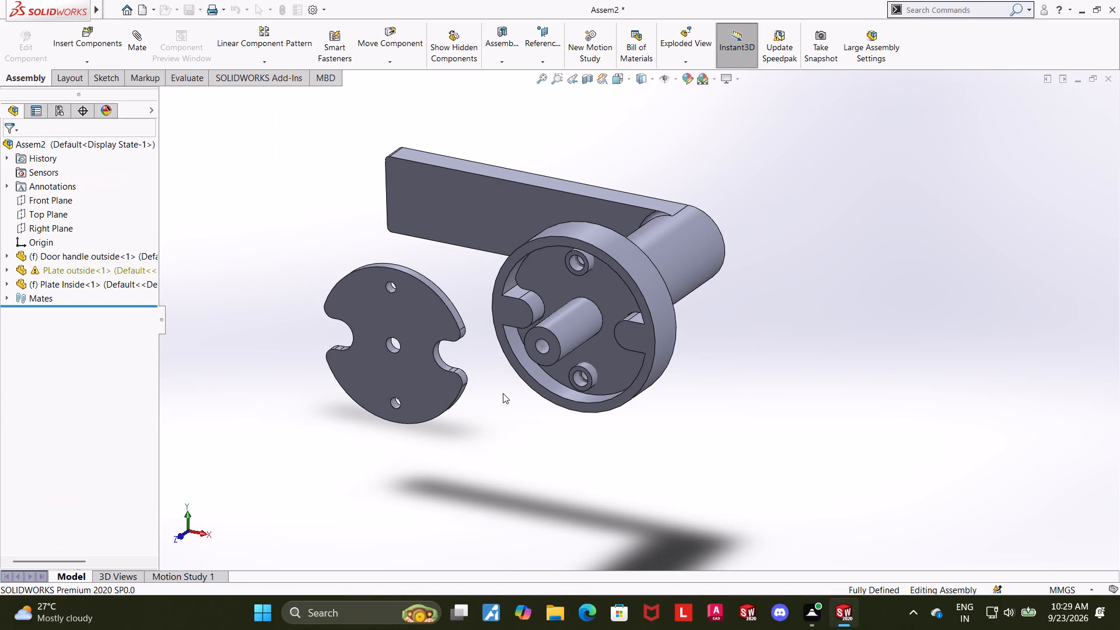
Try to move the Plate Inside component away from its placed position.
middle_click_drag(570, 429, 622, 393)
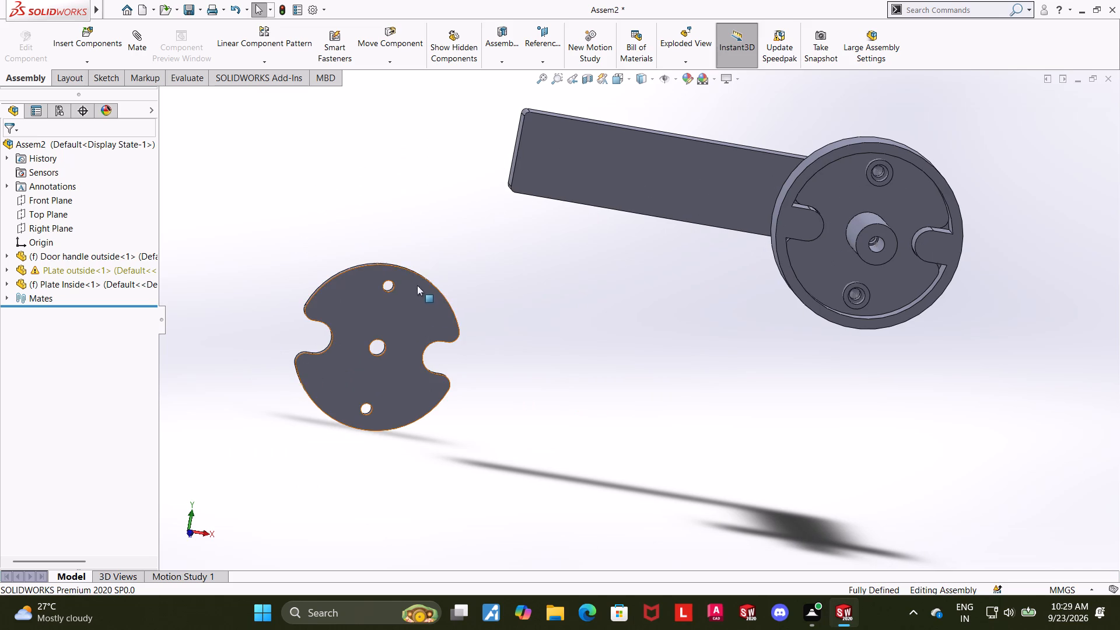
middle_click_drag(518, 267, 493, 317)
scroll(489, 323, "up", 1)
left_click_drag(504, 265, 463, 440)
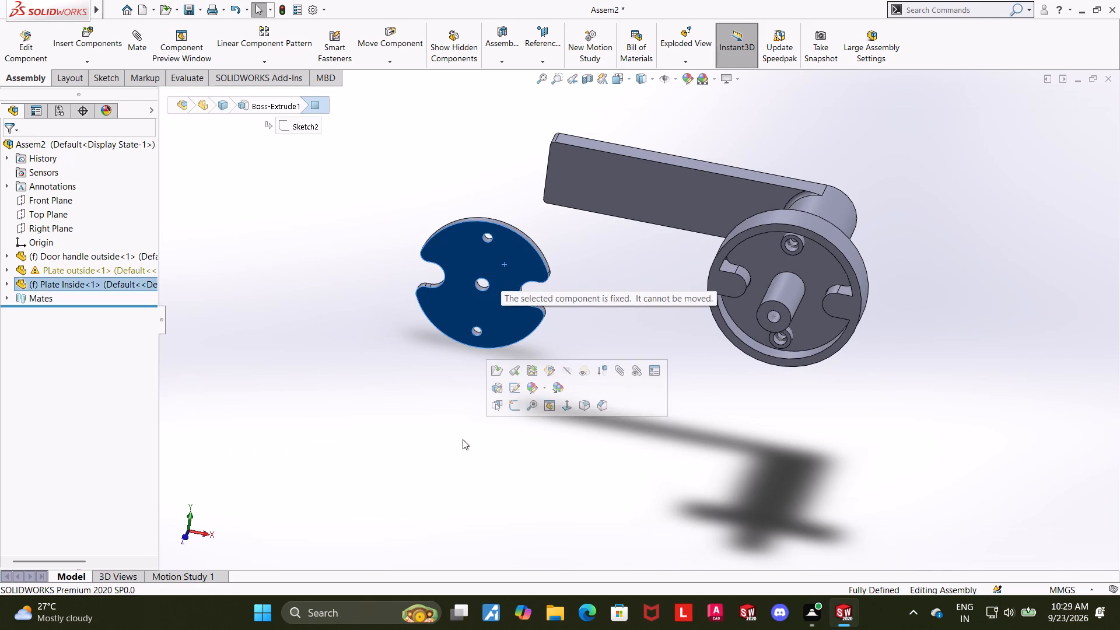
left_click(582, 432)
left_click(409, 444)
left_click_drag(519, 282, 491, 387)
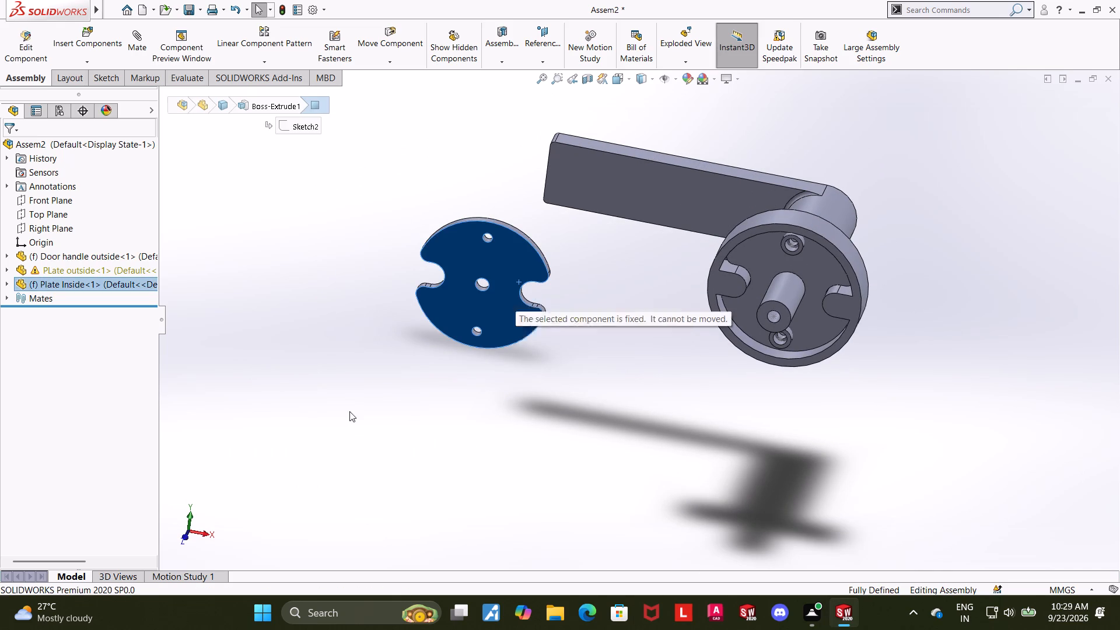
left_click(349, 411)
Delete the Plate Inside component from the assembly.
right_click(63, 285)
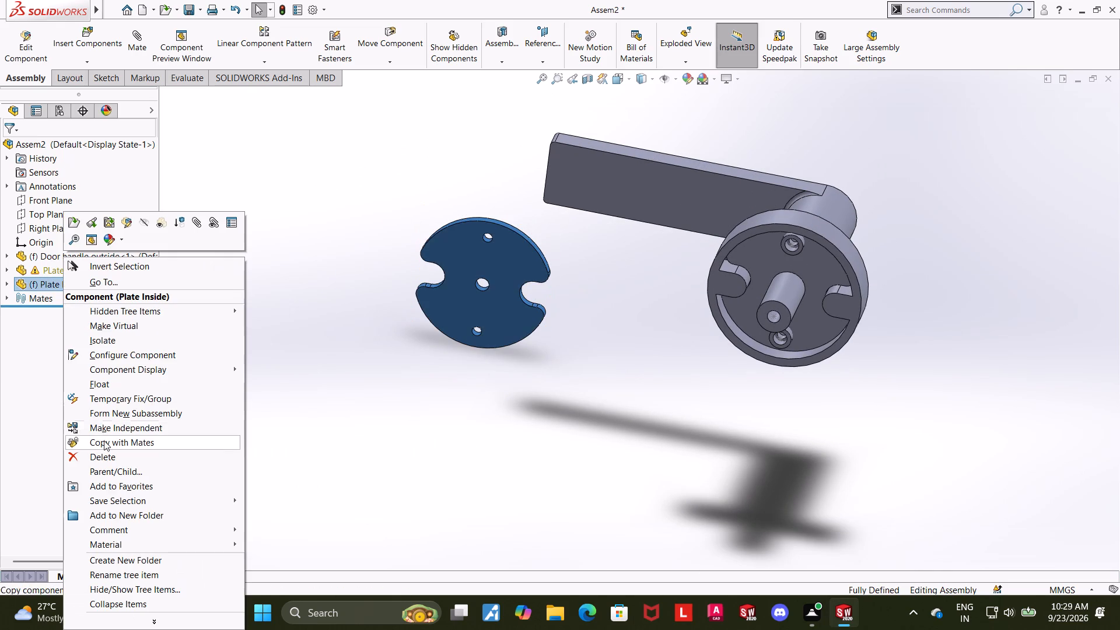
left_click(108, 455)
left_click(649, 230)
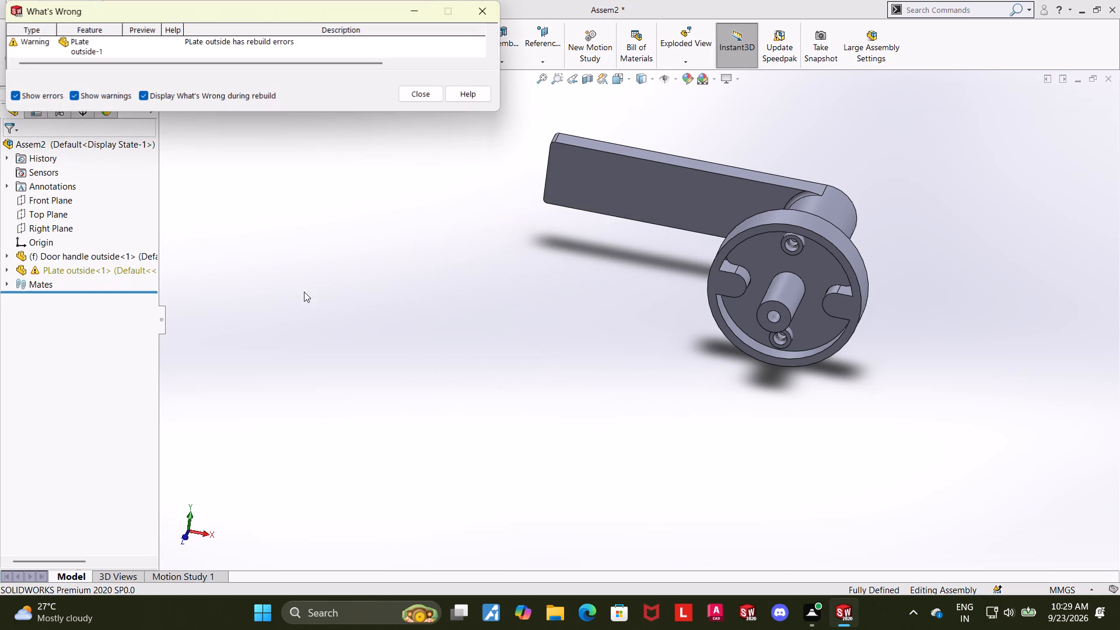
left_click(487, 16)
Examine the PLate outside component's features, including its #10-24 tapped hole, and the assembly's mates.
left_click(187, 238)
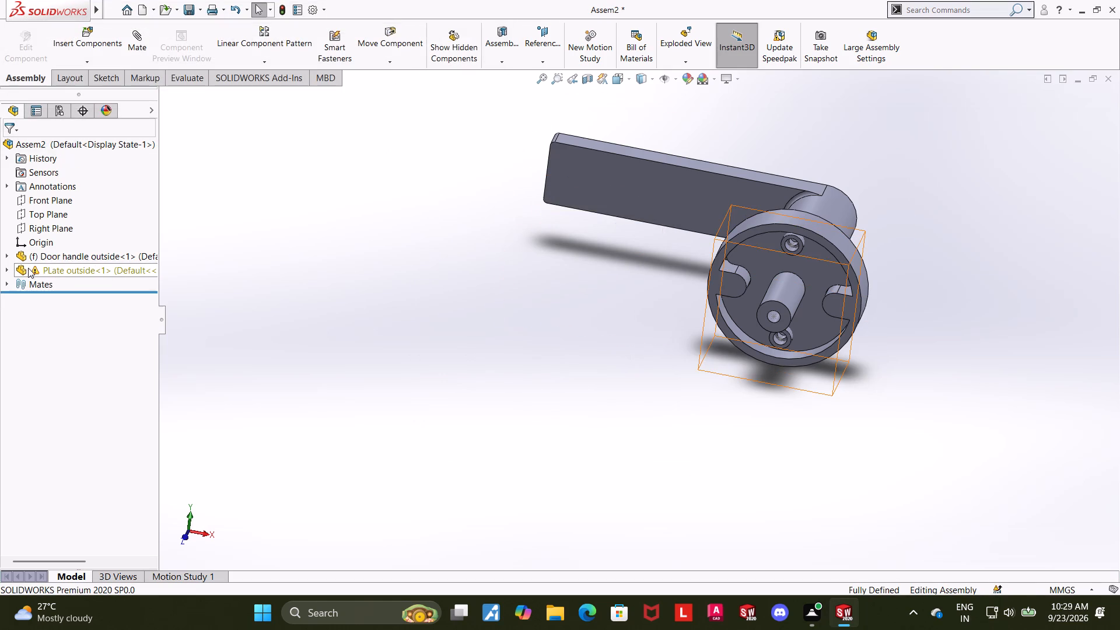
left_click(11, 268)
left_click(55, 274)
left_click(444, 449)
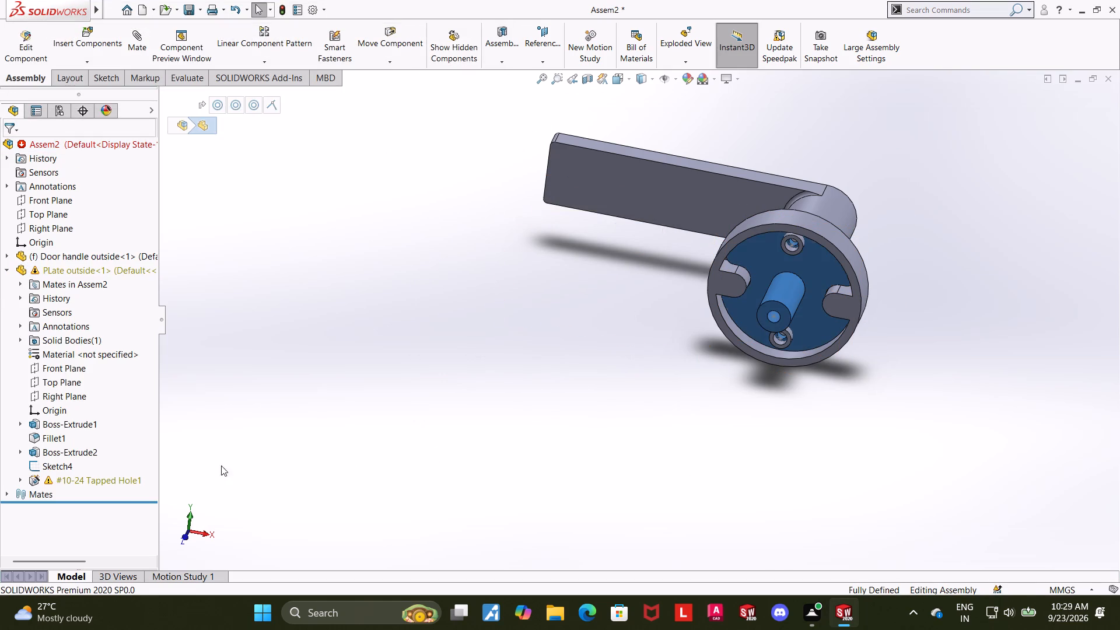
left_click(62, 474)
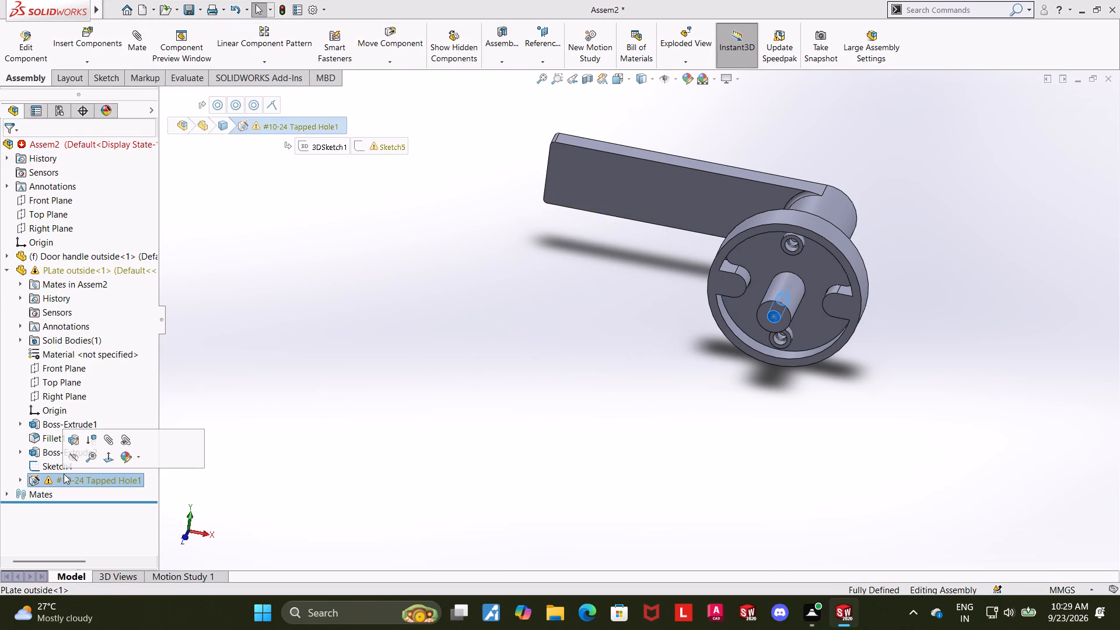
left_click(313, 426)
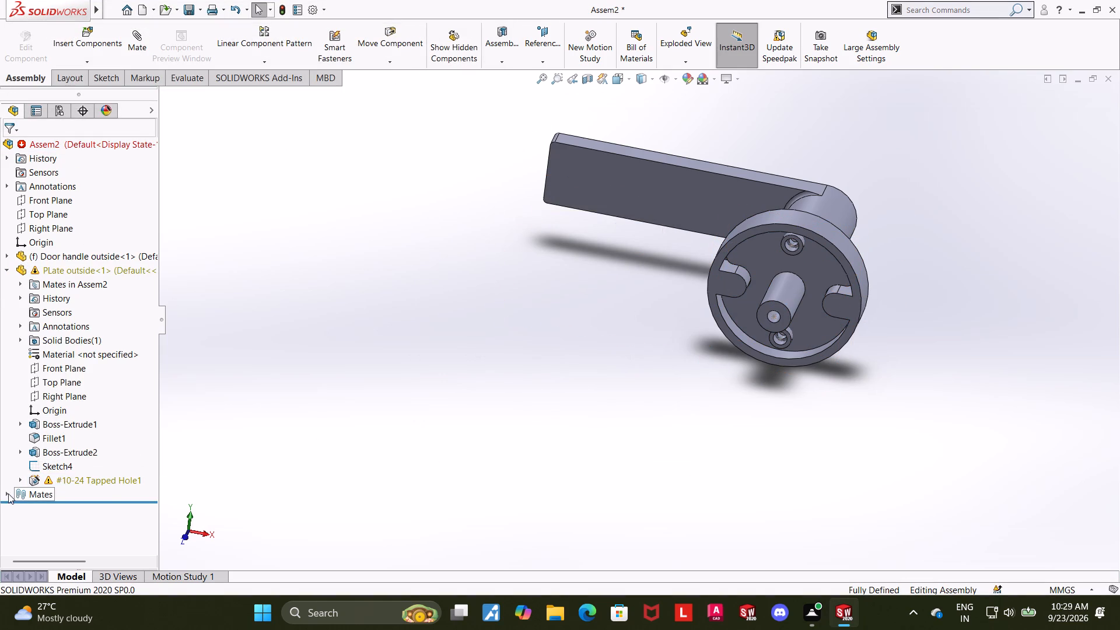
left_click(7, 494)
scroll(192, 459, "up", 3)
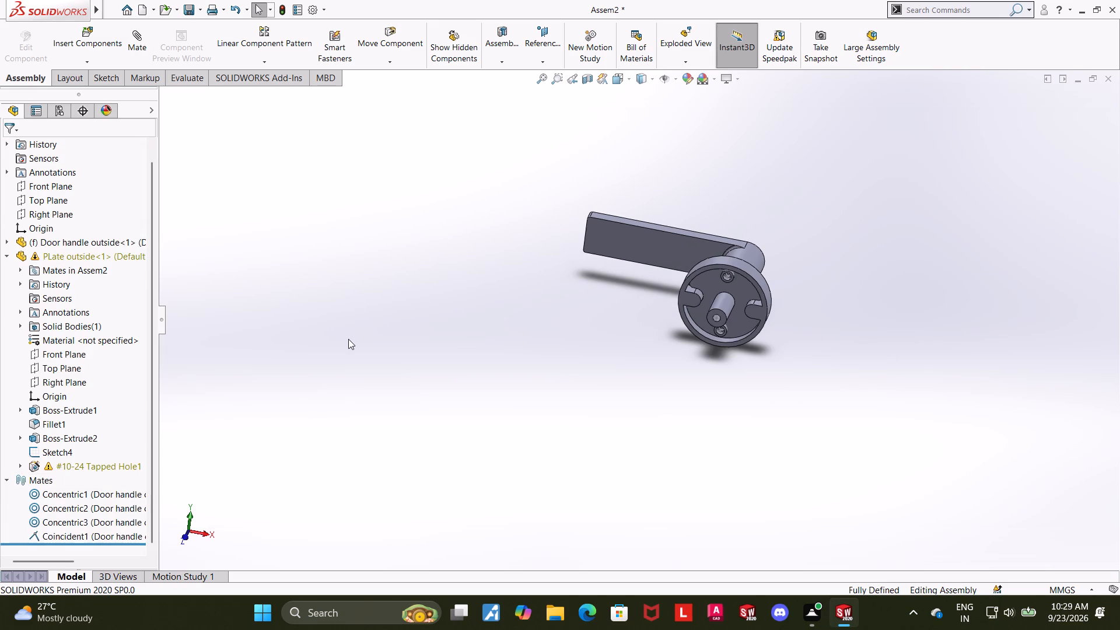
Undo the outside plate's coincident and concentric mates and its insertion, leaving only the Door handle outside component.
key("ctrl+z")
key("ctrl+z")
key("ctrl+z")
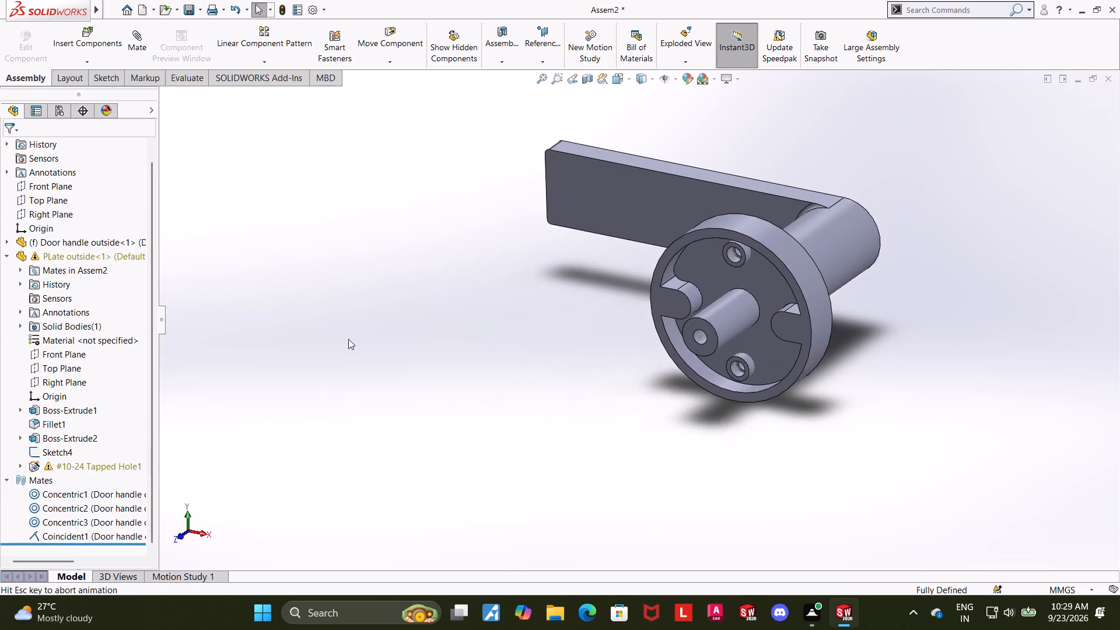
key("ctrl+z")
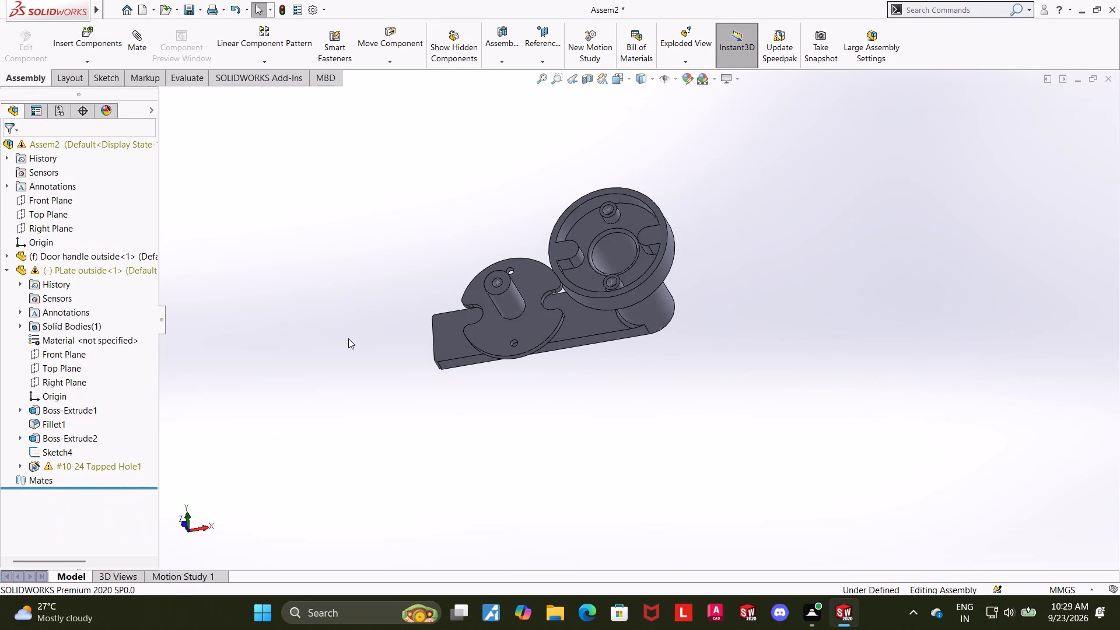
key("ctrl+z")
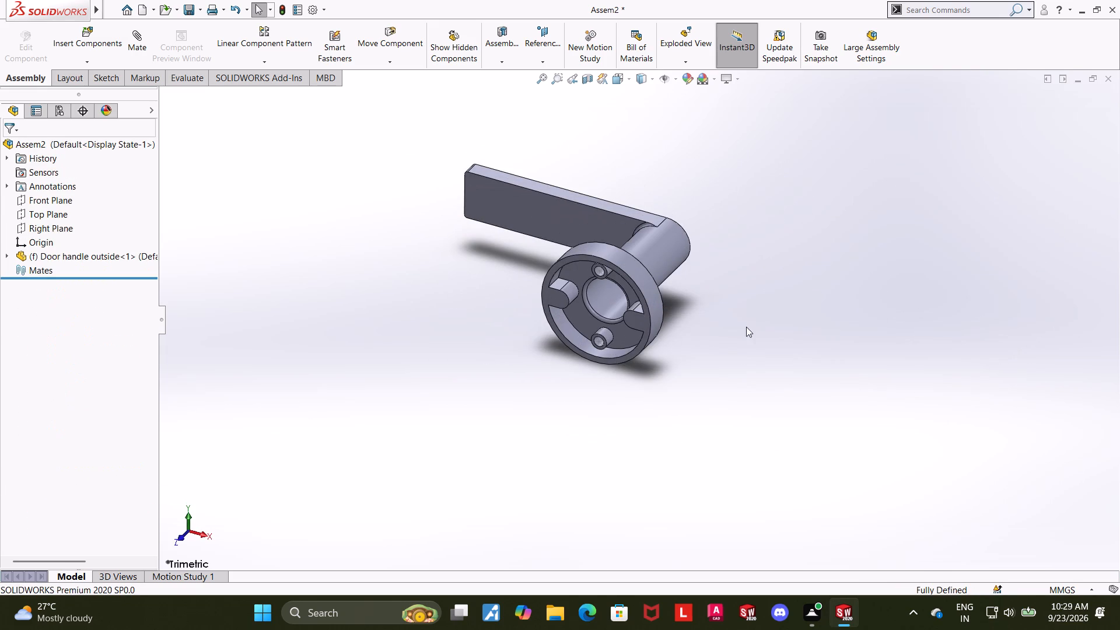
Insert the PLate outside component into the assembly, placing it freely beside the handle's round base.
left_click(89, 40)
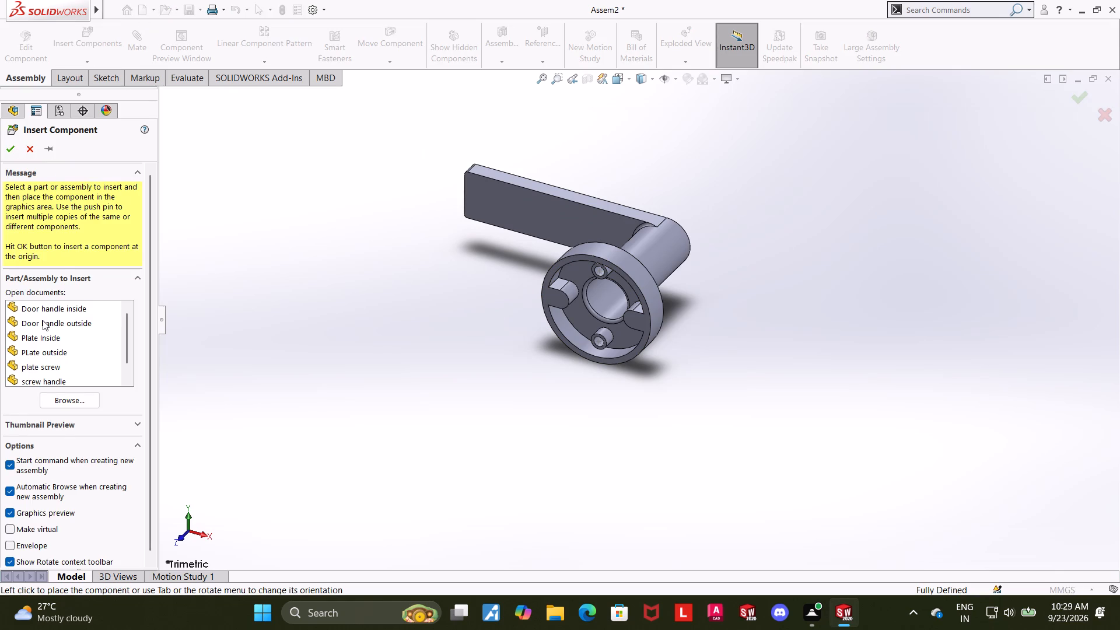
left_click(44, 358)
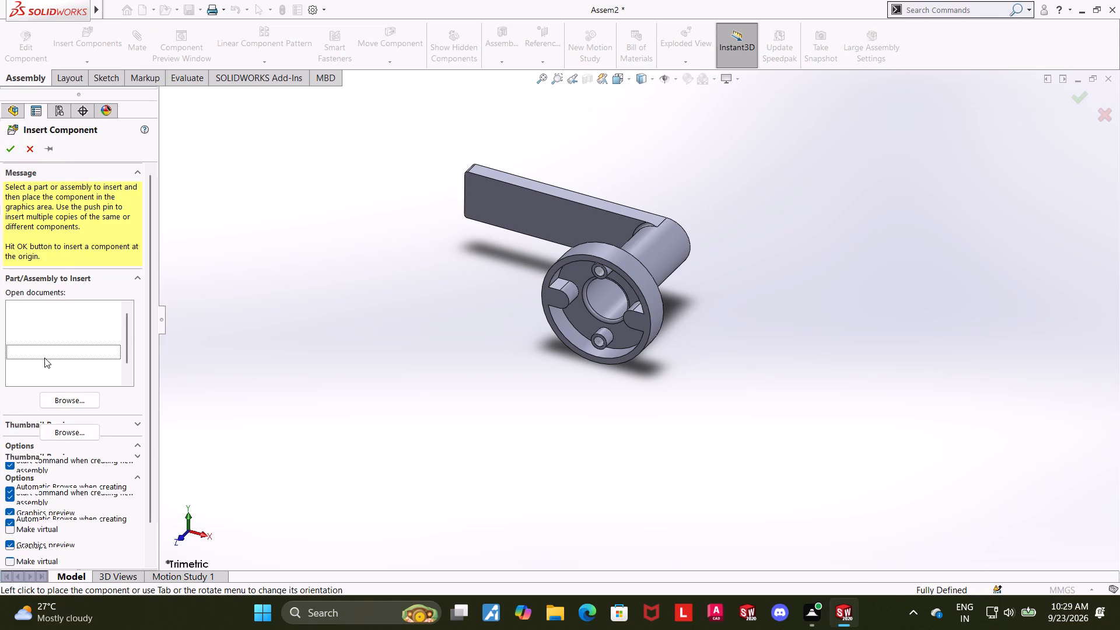
left_click(443, 383)
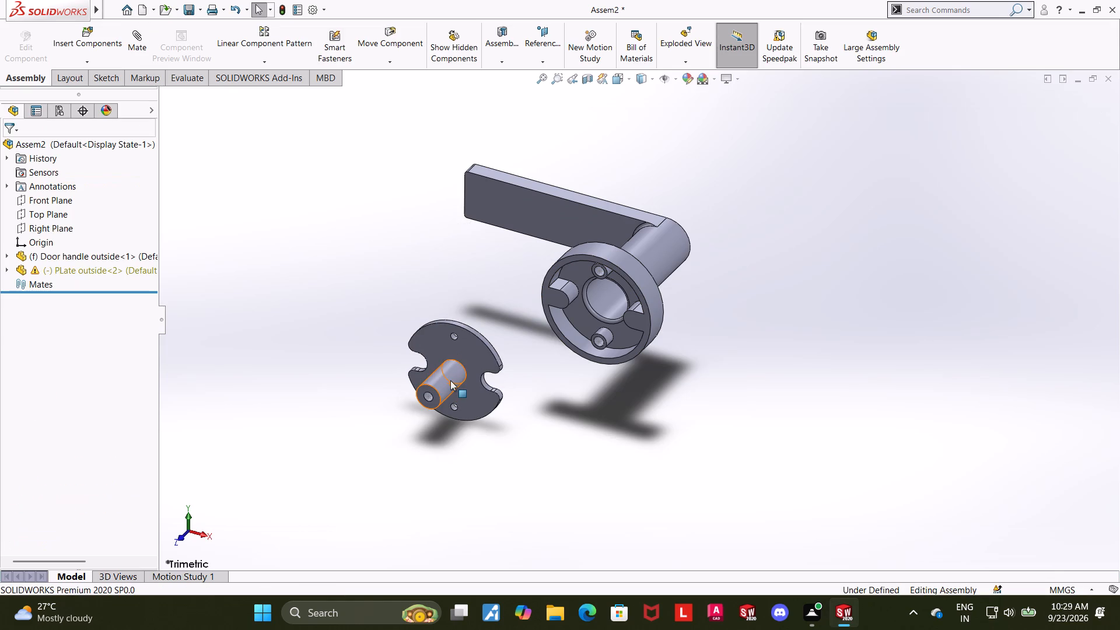
Examine the Door handle outside part, and the PLate outside part's #10-24 tapped hole with its position and sketches.
left_click(9, 267)
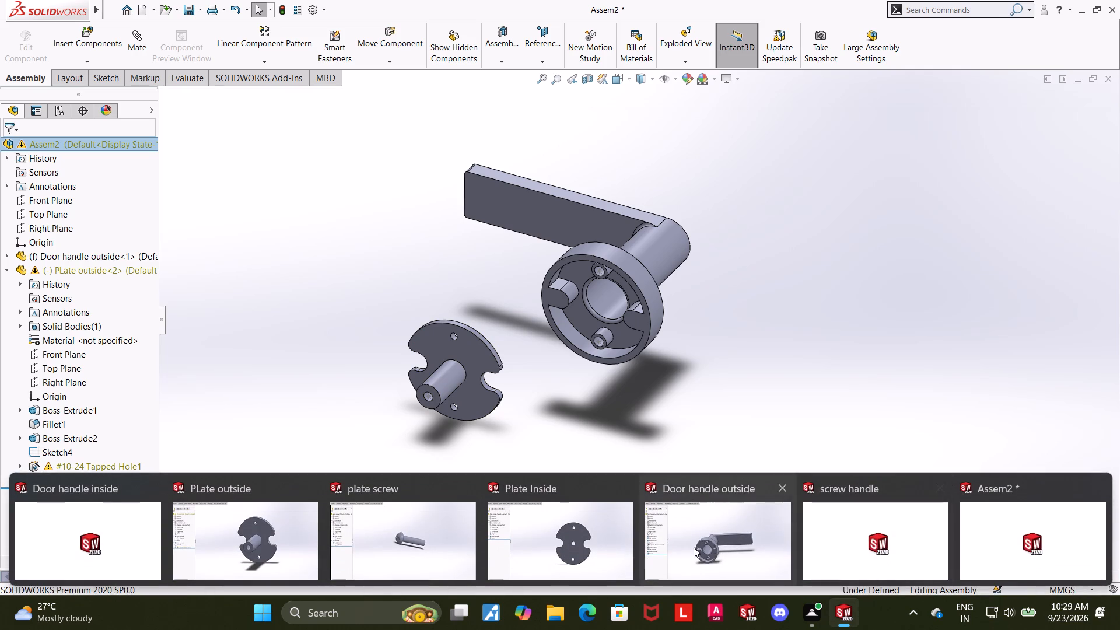
left_click(722, 545)
scroll(642, 408, "up", 1)
middle_click_drag(621, 414, 610, 418)
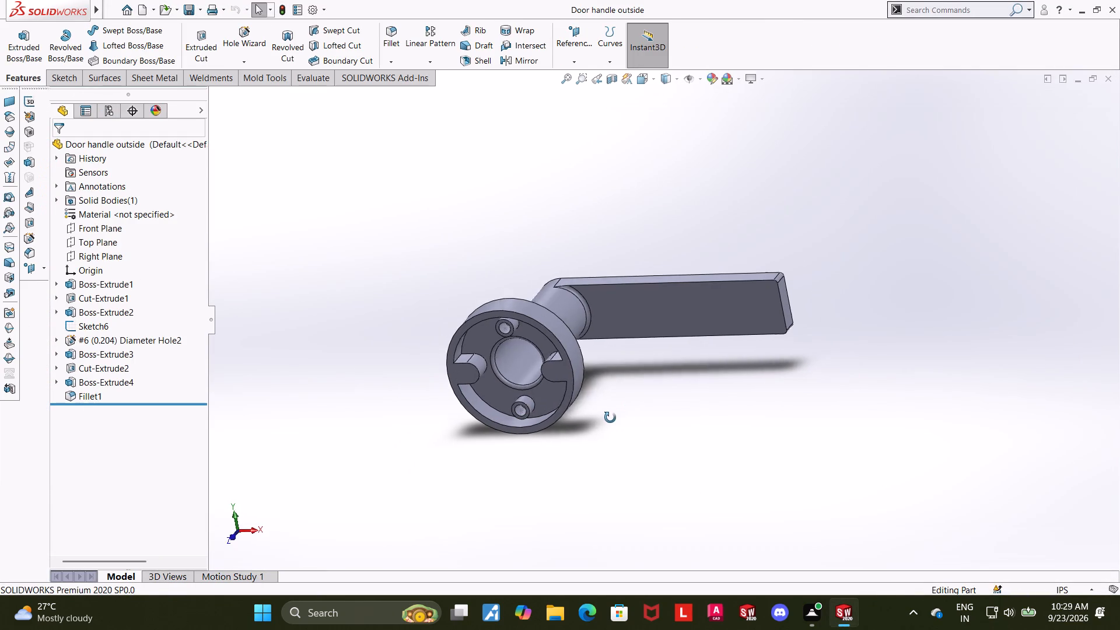
middle_click_drag(610, 418, 631, 387)
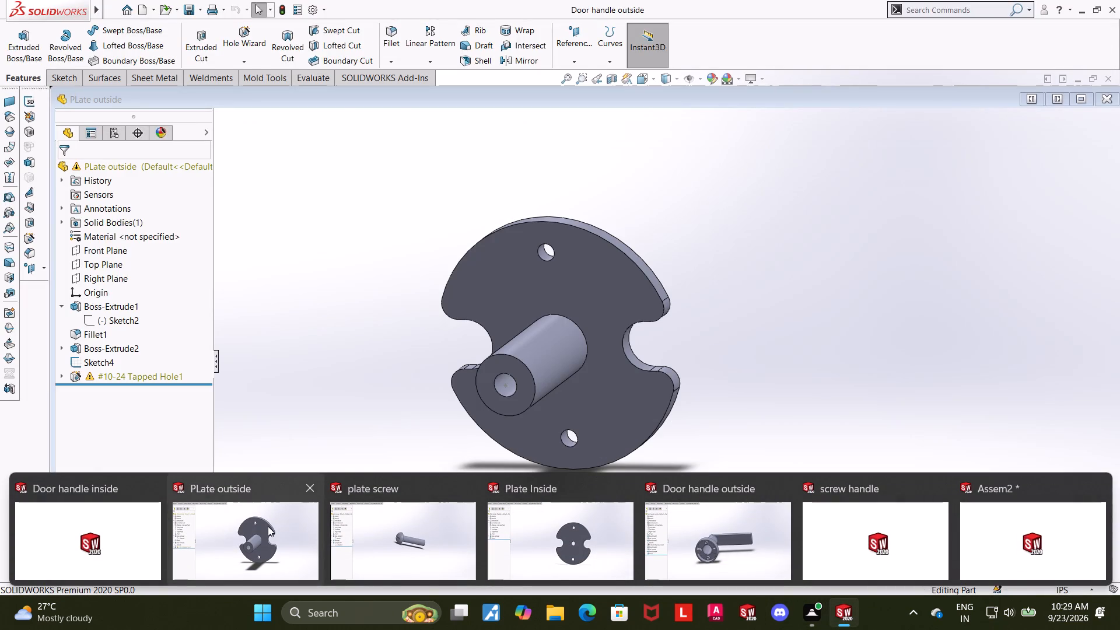
left_click(229, 530)
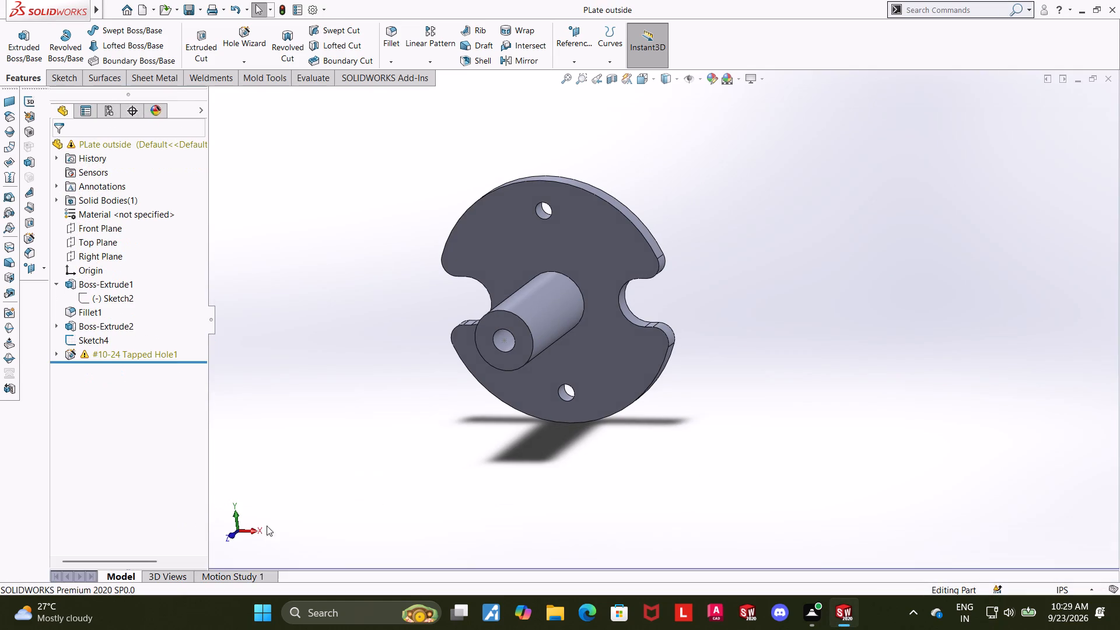
left_click(83, 357)
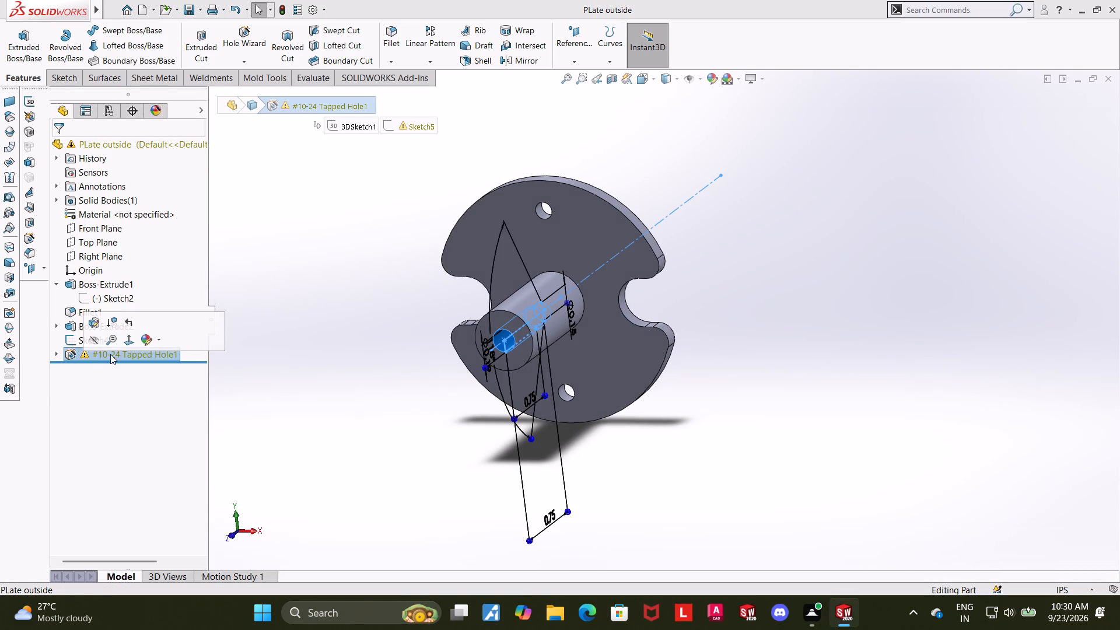
left_click(94, 321)
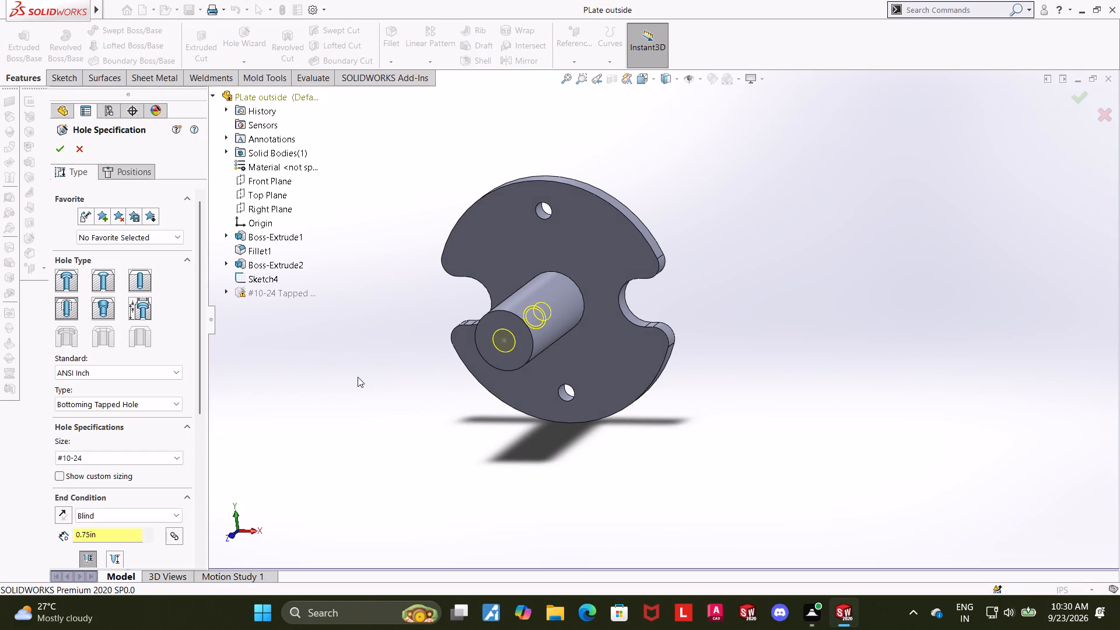
left_click(131, 173)
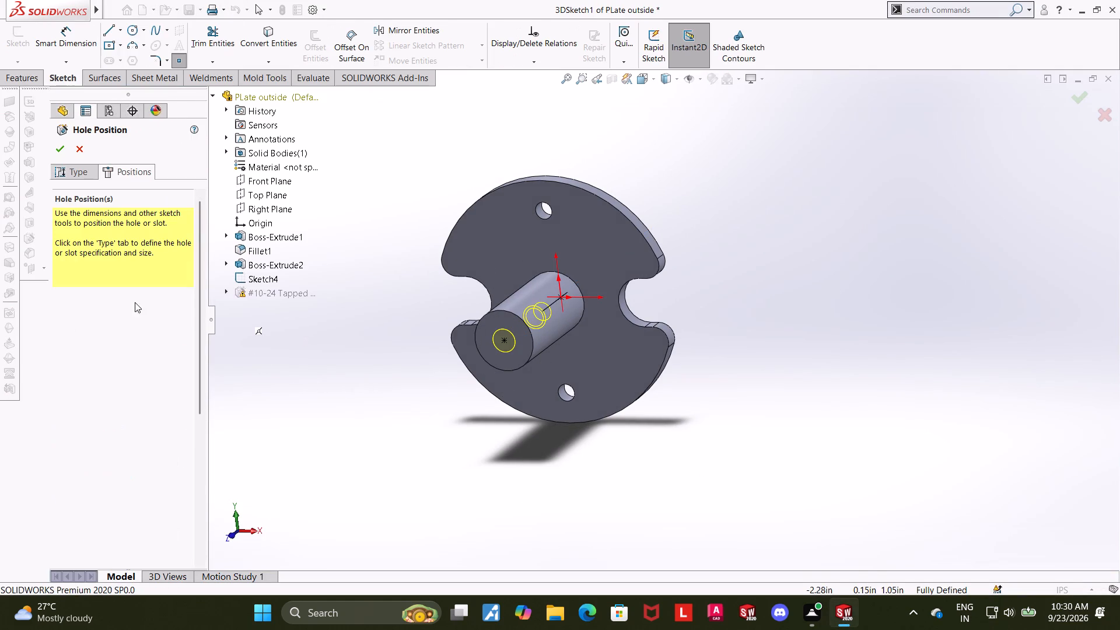
double_click(51, 152)
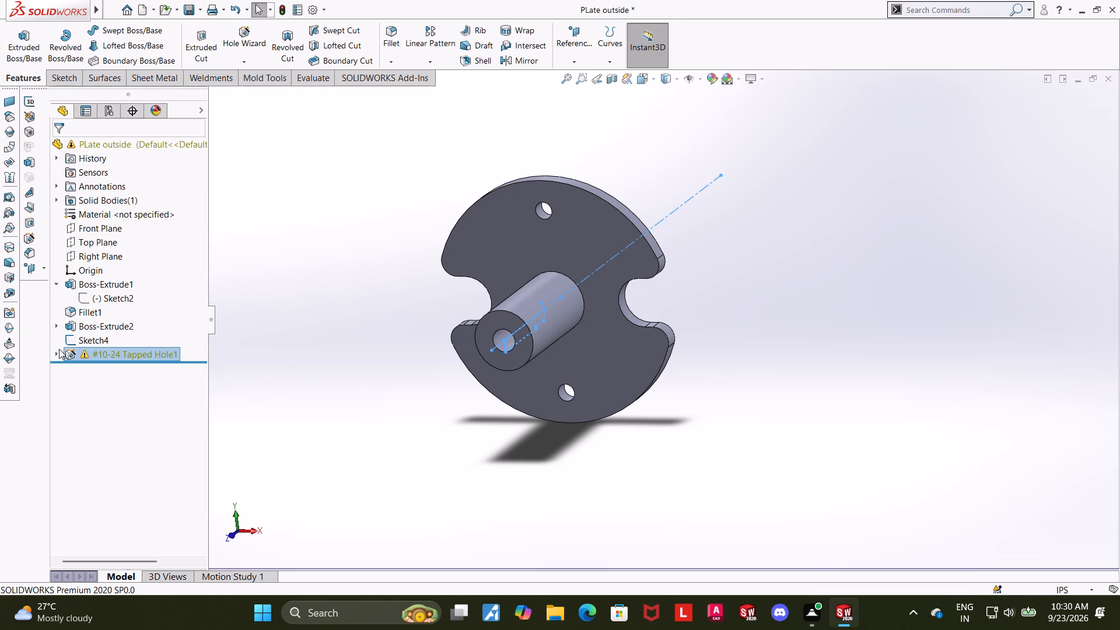
left_click(58, 358)
left_click(107, 382)
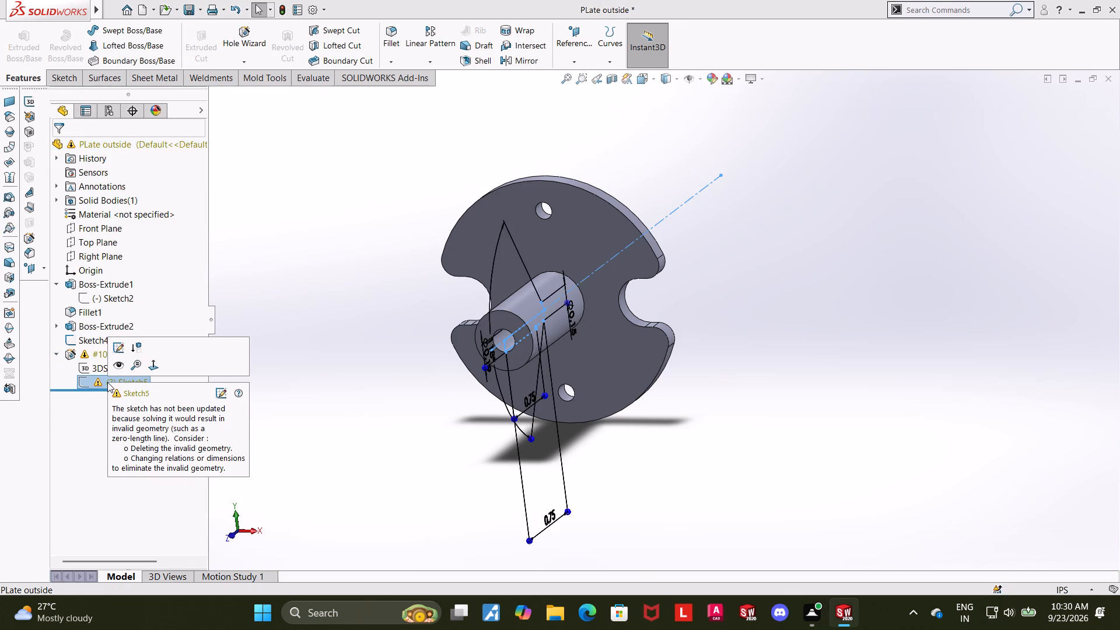
middle_click_drag(322, 376, 261, 323)
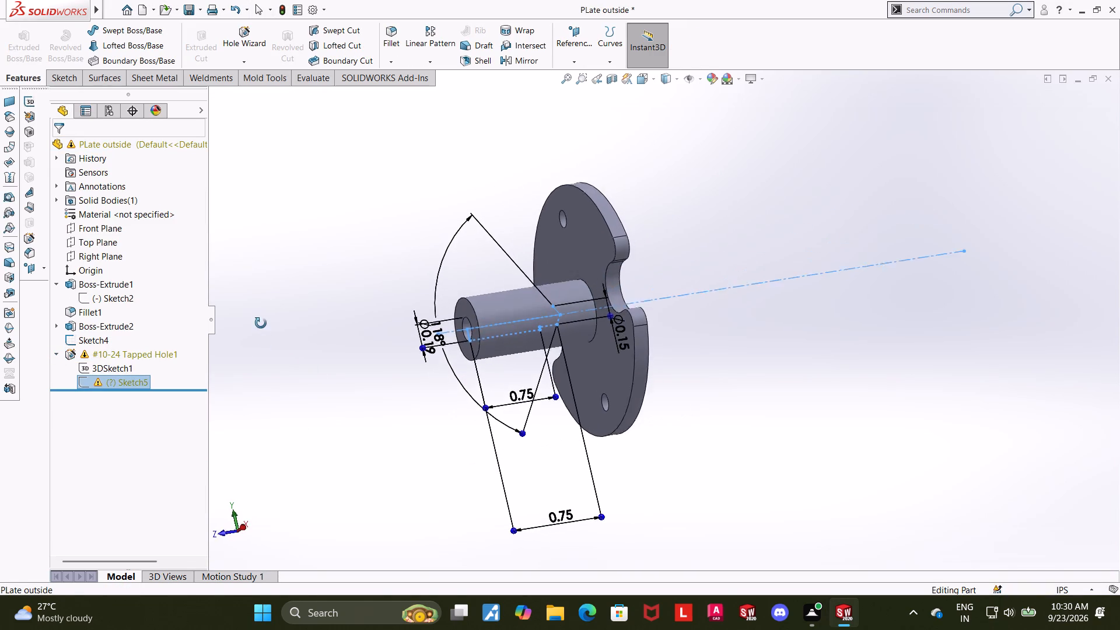
middle_click_drag(261, 323, 260, 352)
right_click(93, 379)
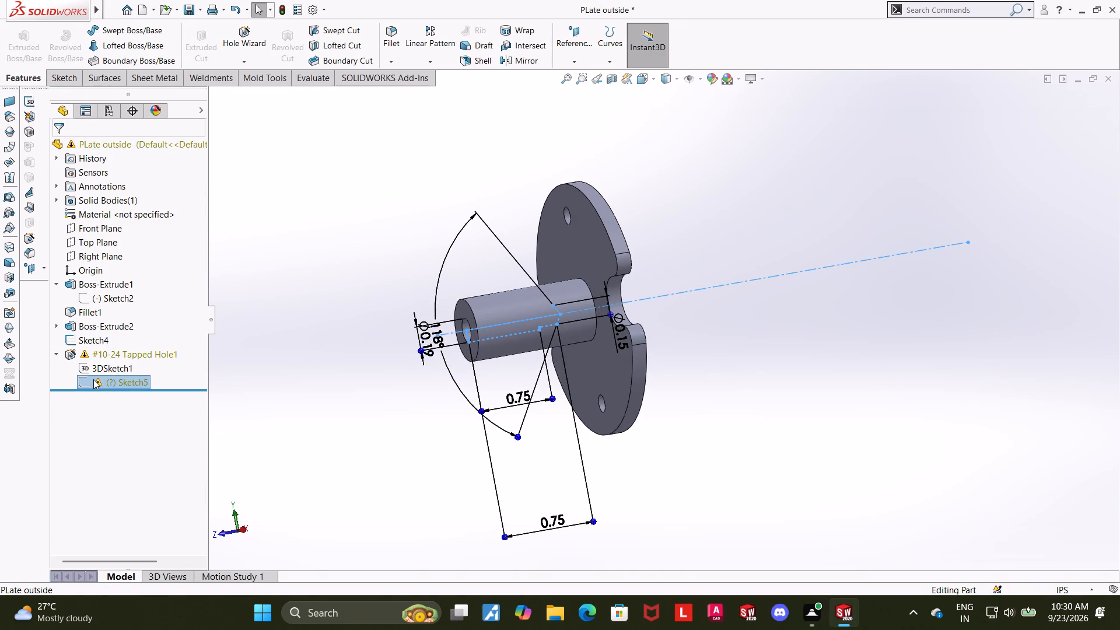
left_click(323, 351)
Set the tap thread depth of the PLate outside part's #10-24 tapped hole to 0.5 in.
left_click(83, 349)
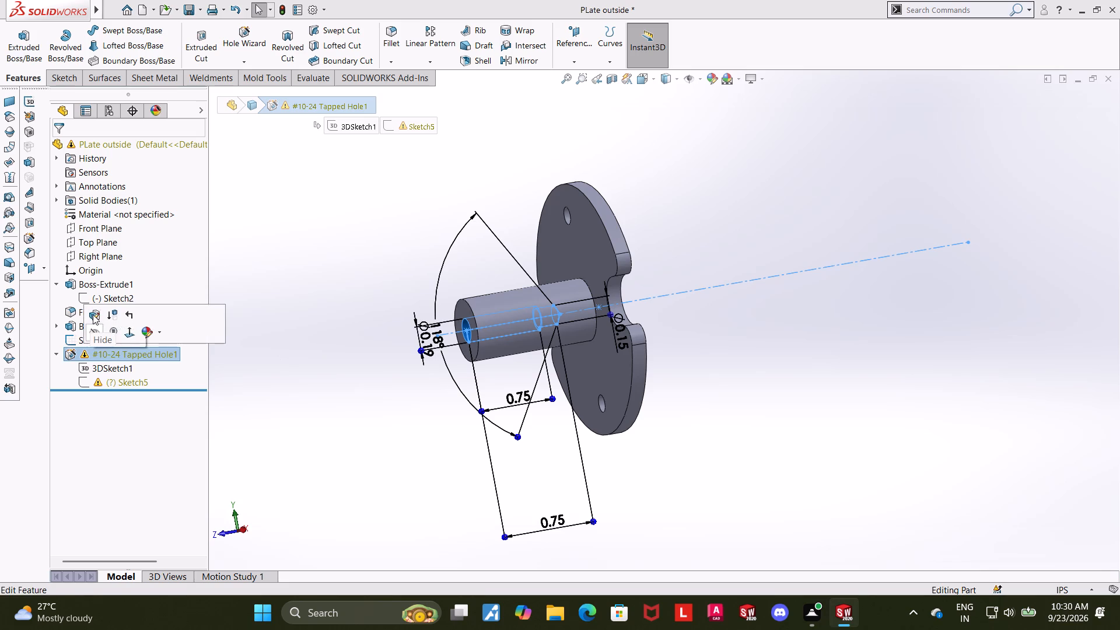
left_click(93, 314)
middle_click_drag(301, 374, 331, 417)
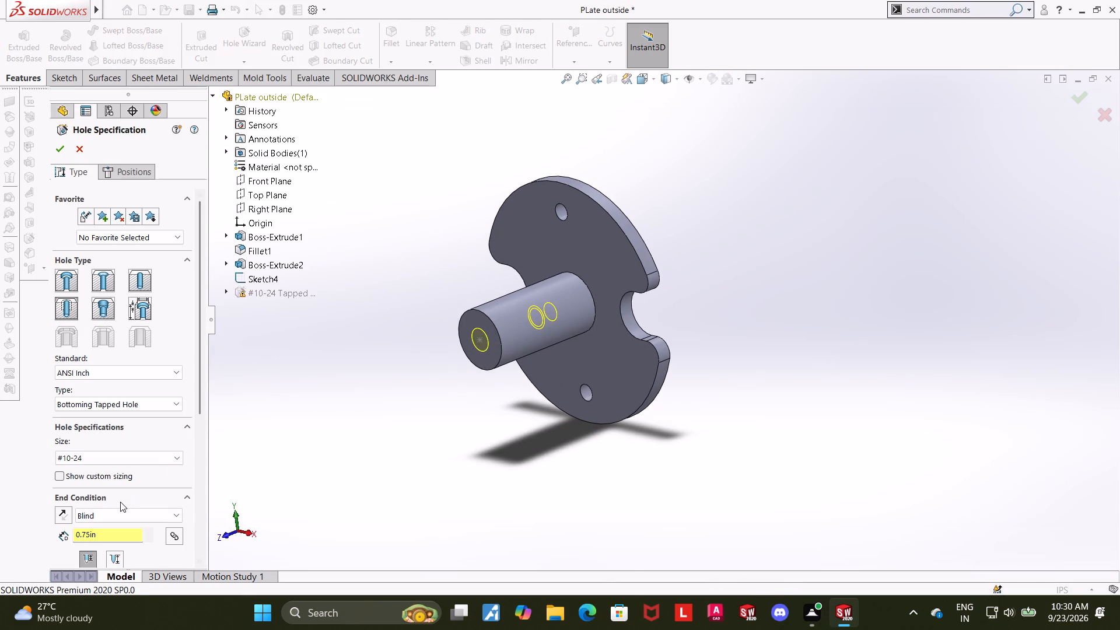
left_click_drag(204, 396, 199, 474)
left_click(114, 471)
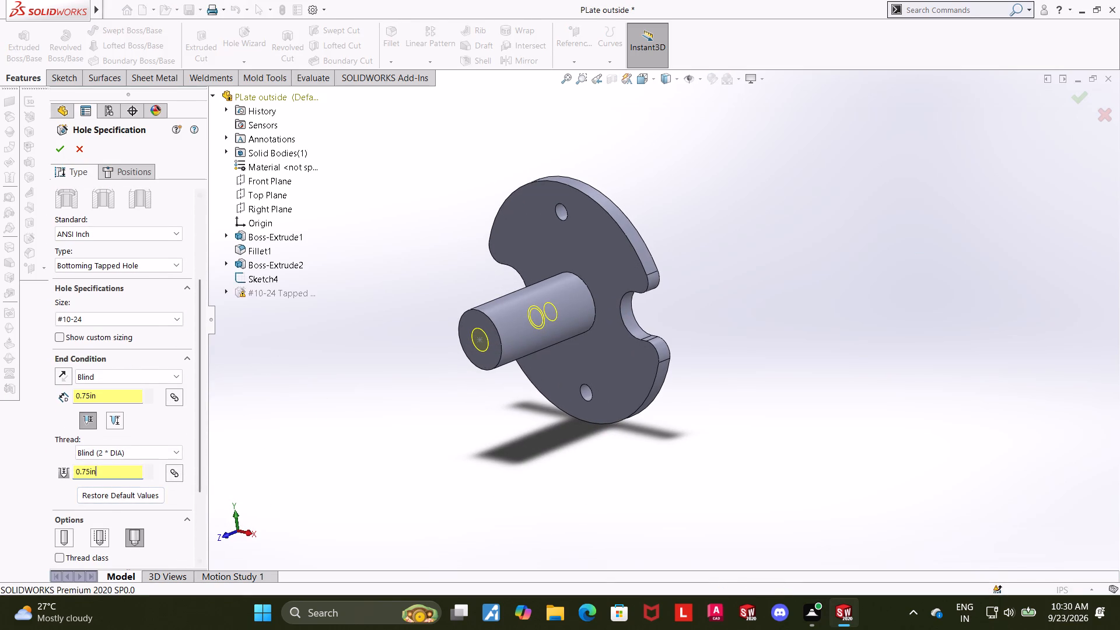
left_click_drag(90, 471, 80, 476)
key("5")
key("Return")
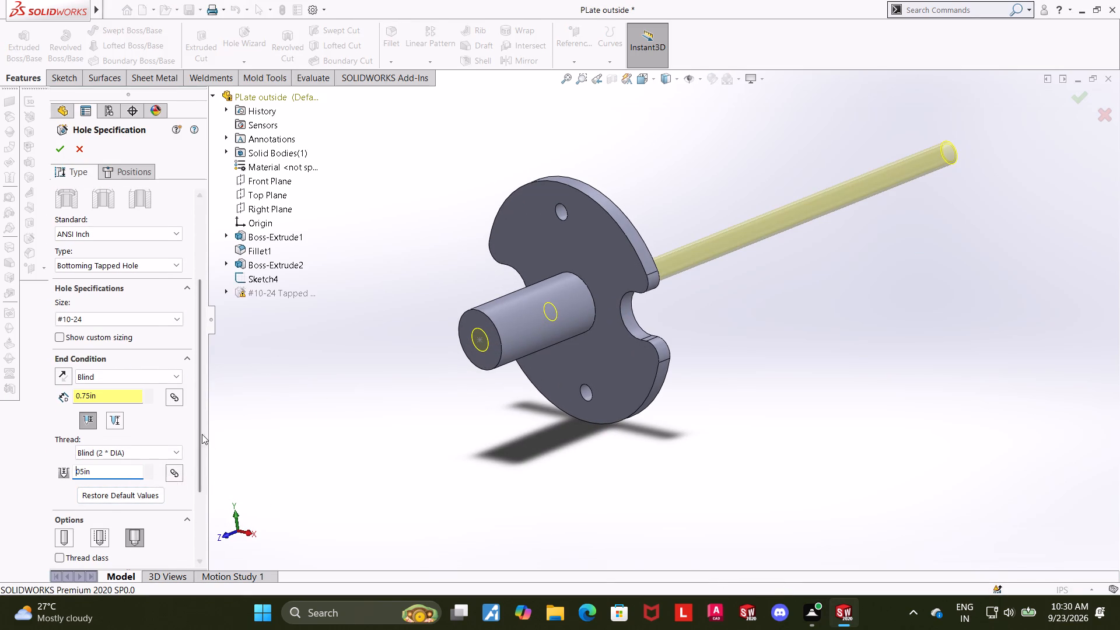
left_click(79, 470)
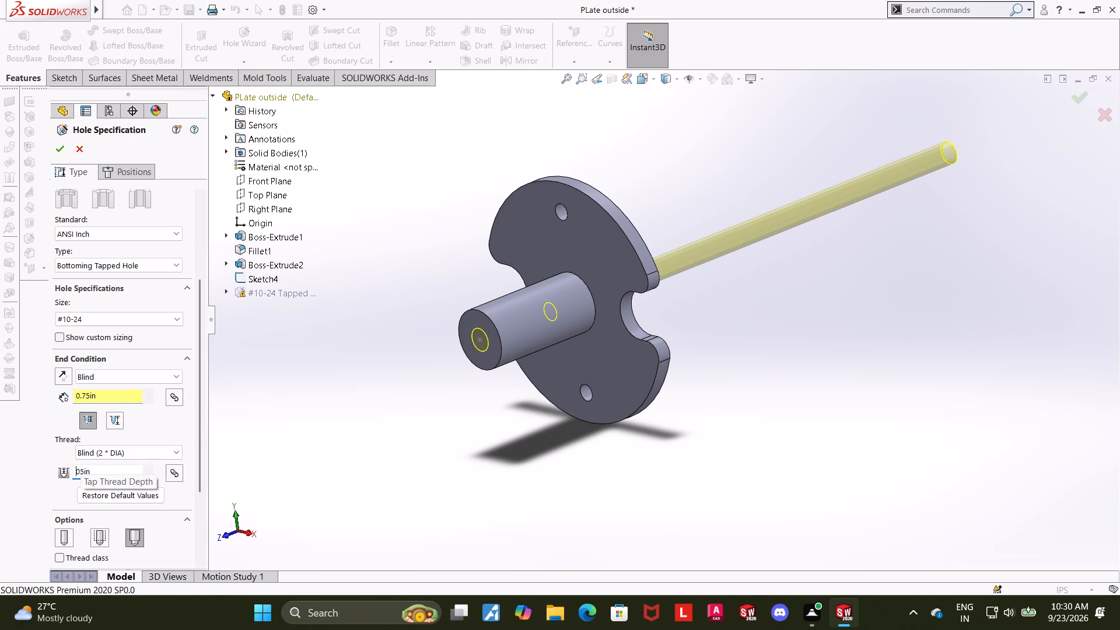
key("period")
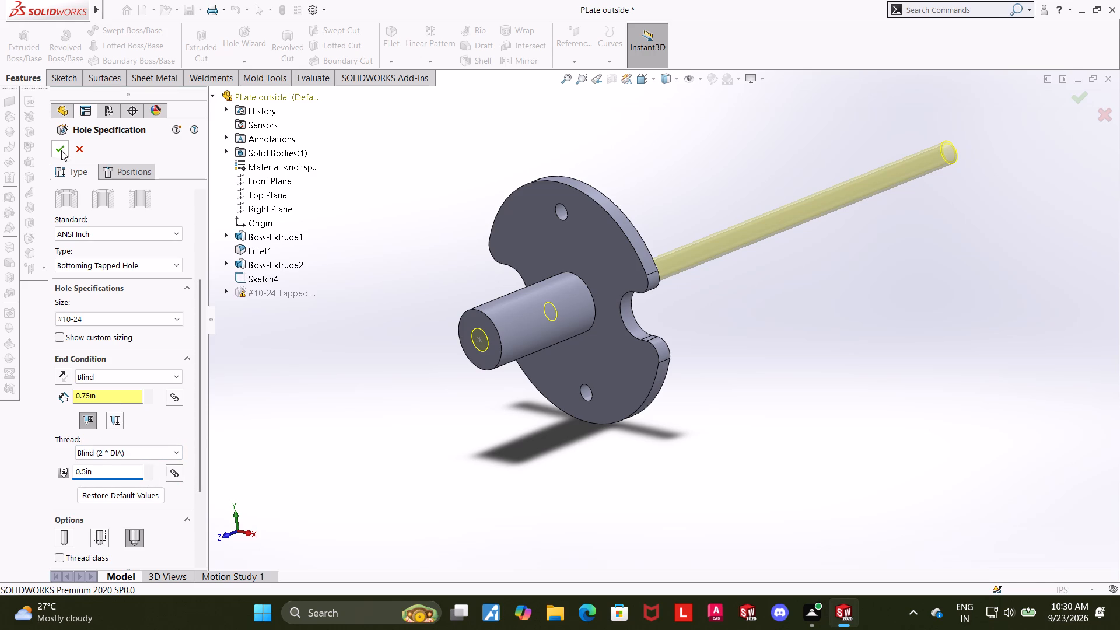
left_click(61, 150)
left_click(291, 346)
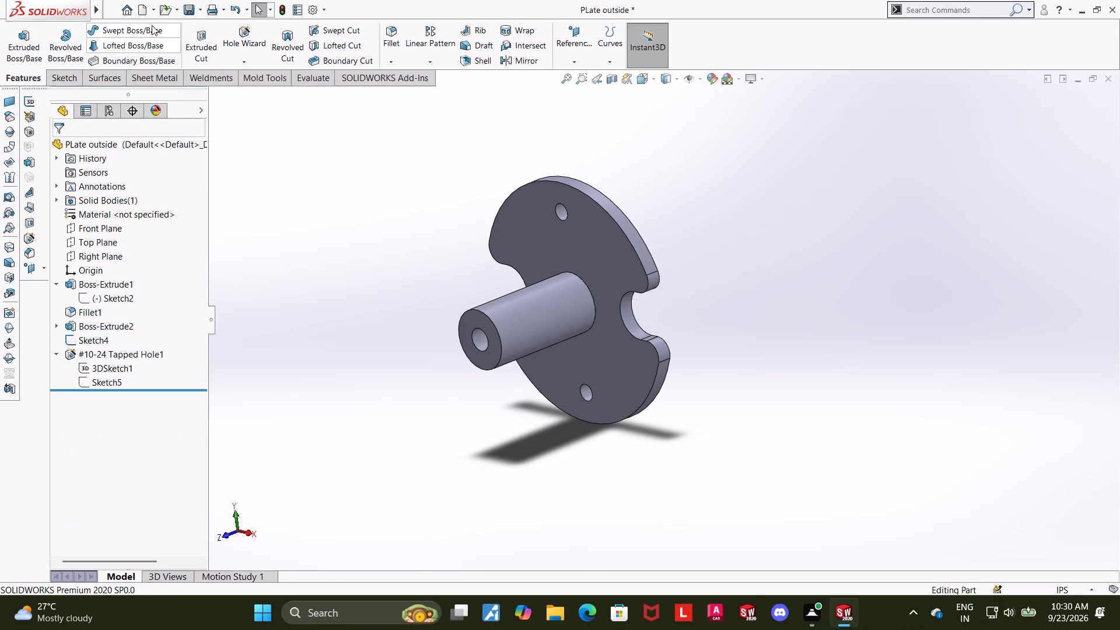
Save the PLate outside part and rebuild the Assem2 assembly with the changed part.
left_click(183, 11)
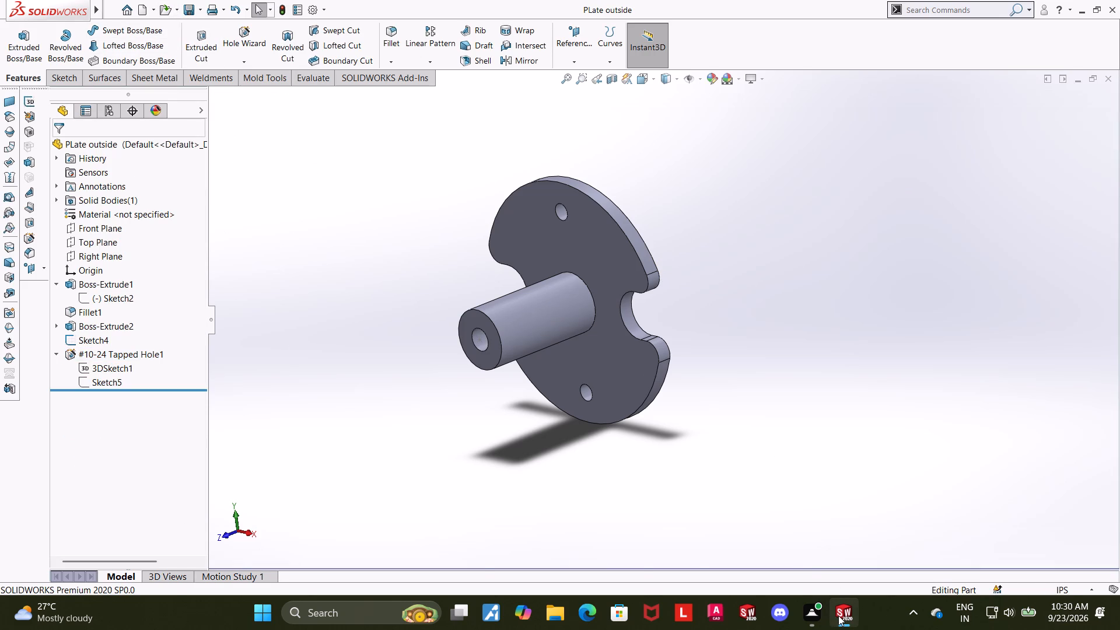
left_click(1036, 530)
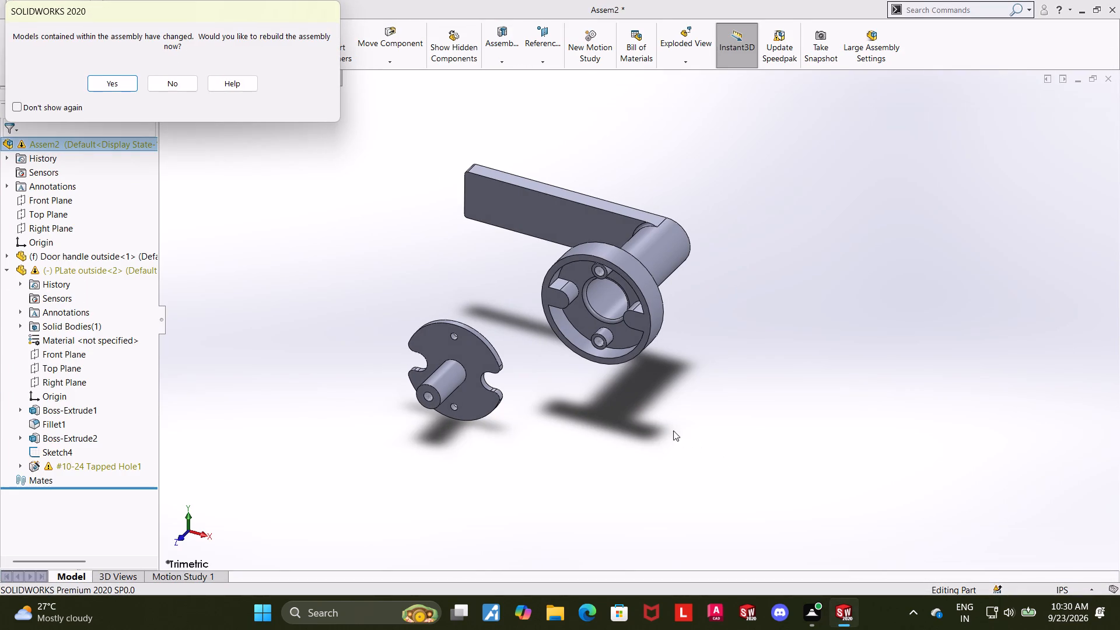
left_click(100, 82)
left_click(648, 382)
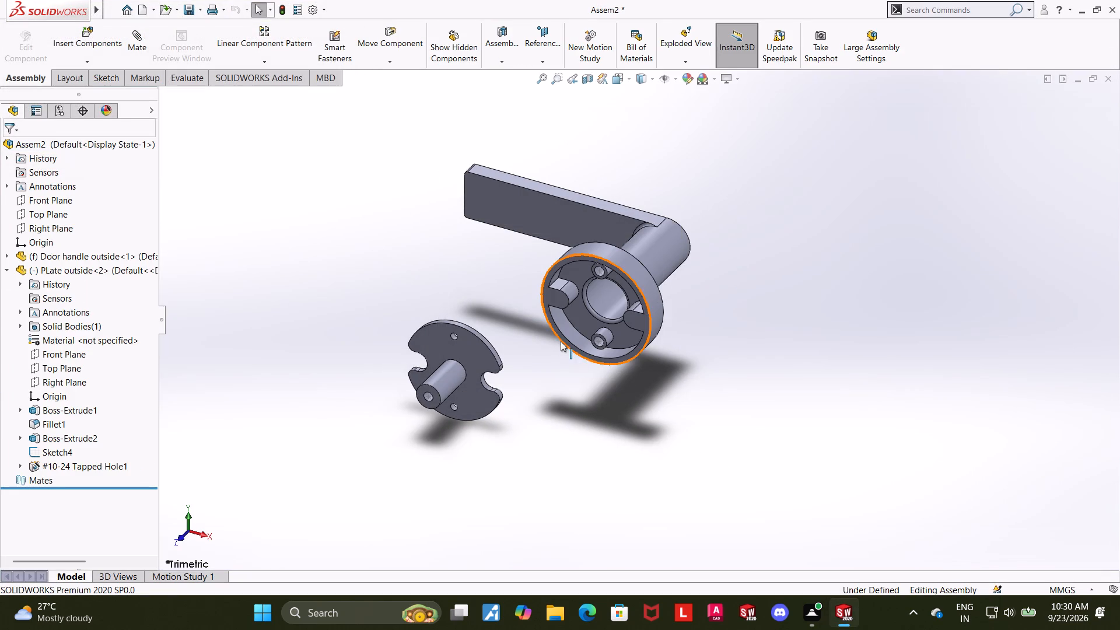
Add a concentric mate between the outside plate's curved rim face and the inner curved wall of the handle's round base.
scroll(559, 341, "down", 5)
scroll(471, 393, "up", 2)
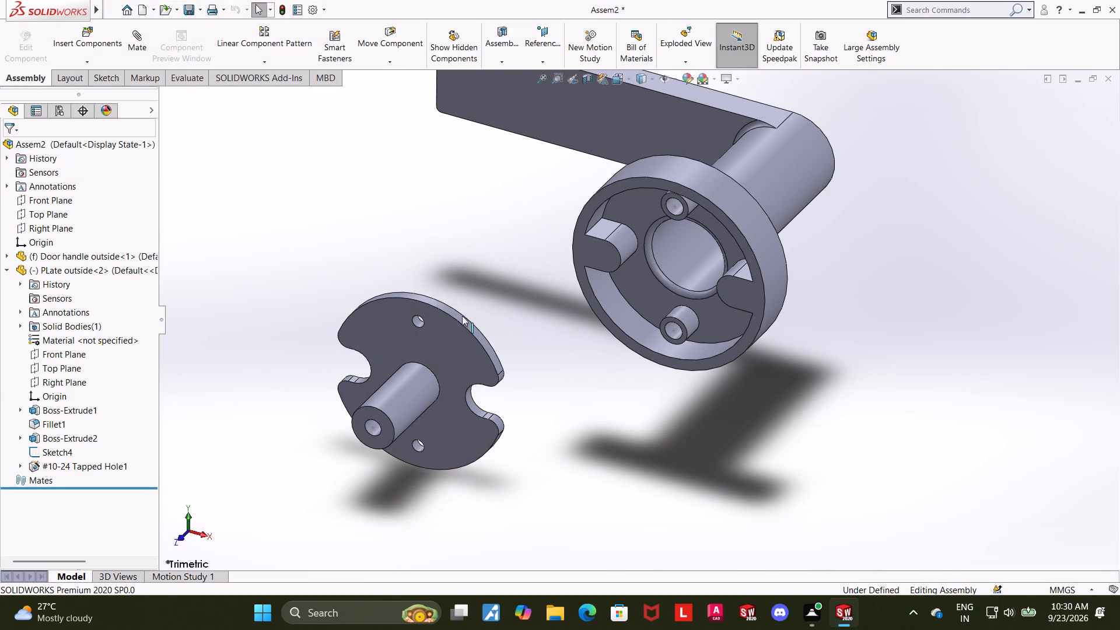
left_click(462, 318)
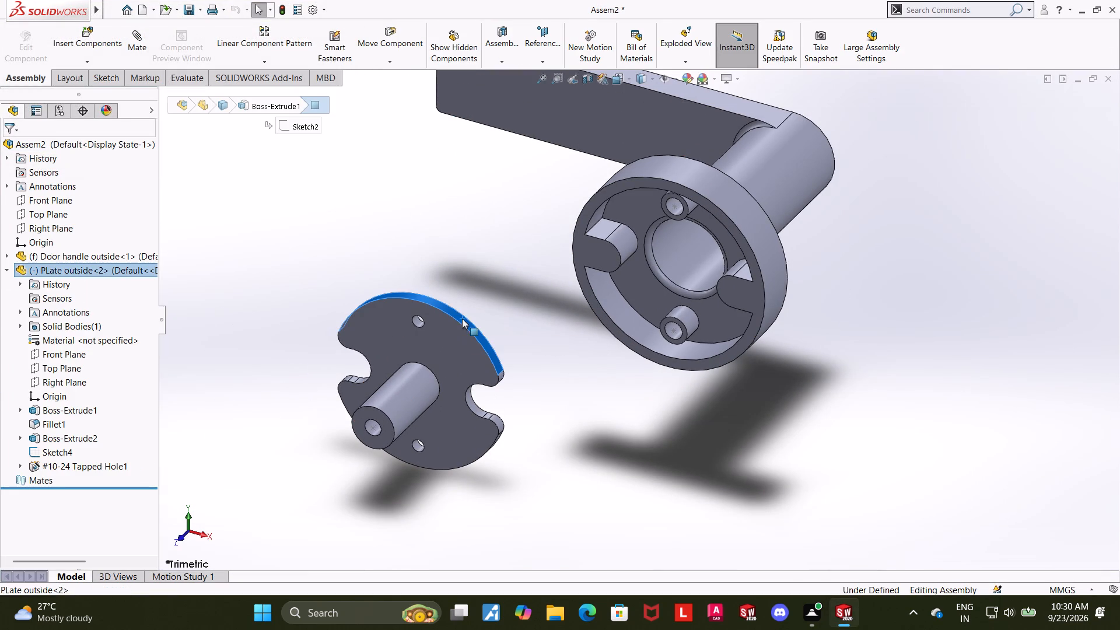
left_click(8, 266)
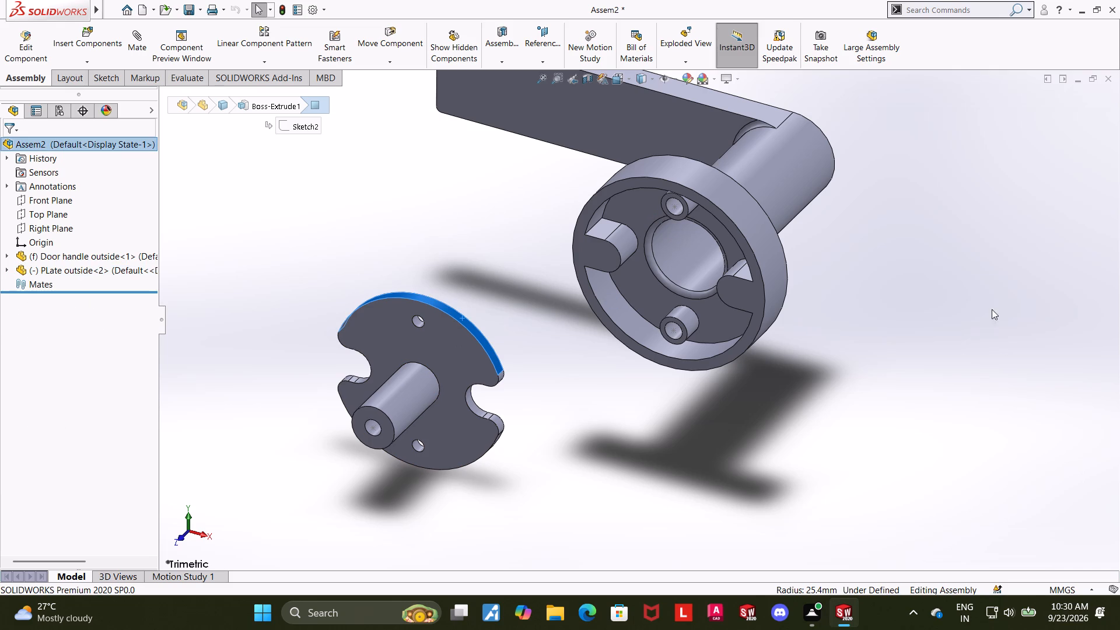
middle_click_drag(991, 301, 985, 230, "ctrl")
left_click(595, 139, "ctrl")
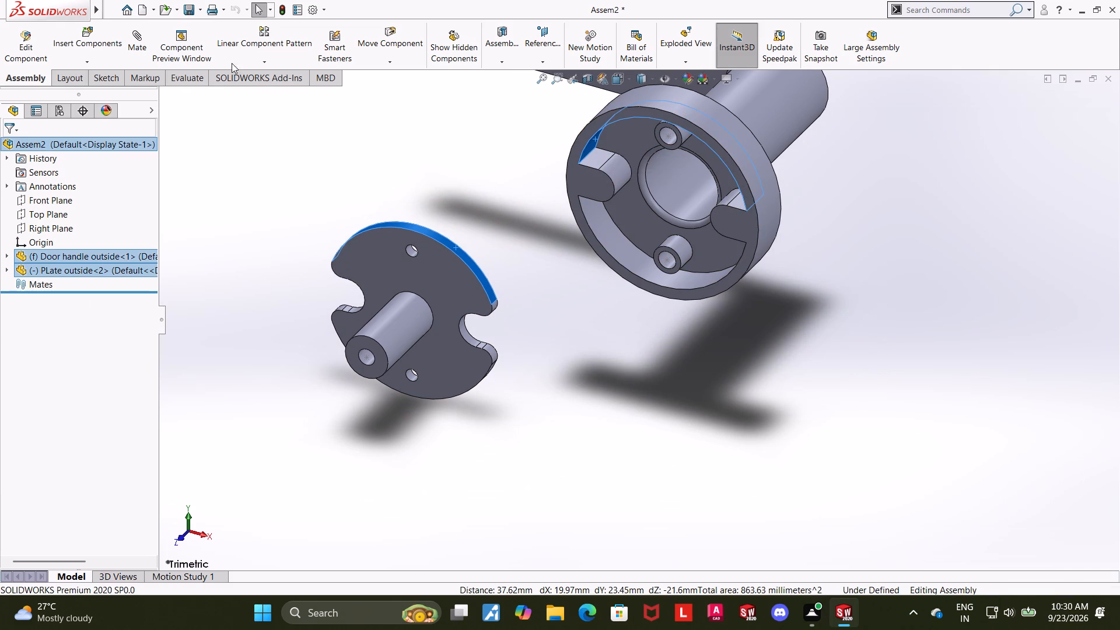
left_click(131, 33)
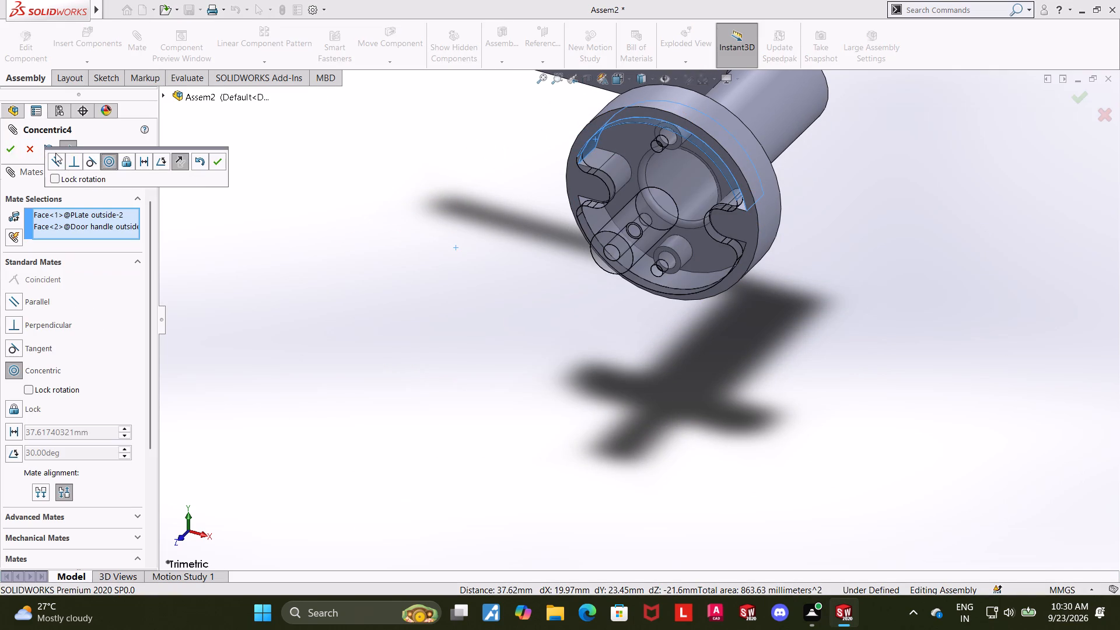
left_click(10, 146)
Pull the plate out of the handle base and mate one notch's curved face concentric with a rounded boss in the base.
left_click(589, 315)
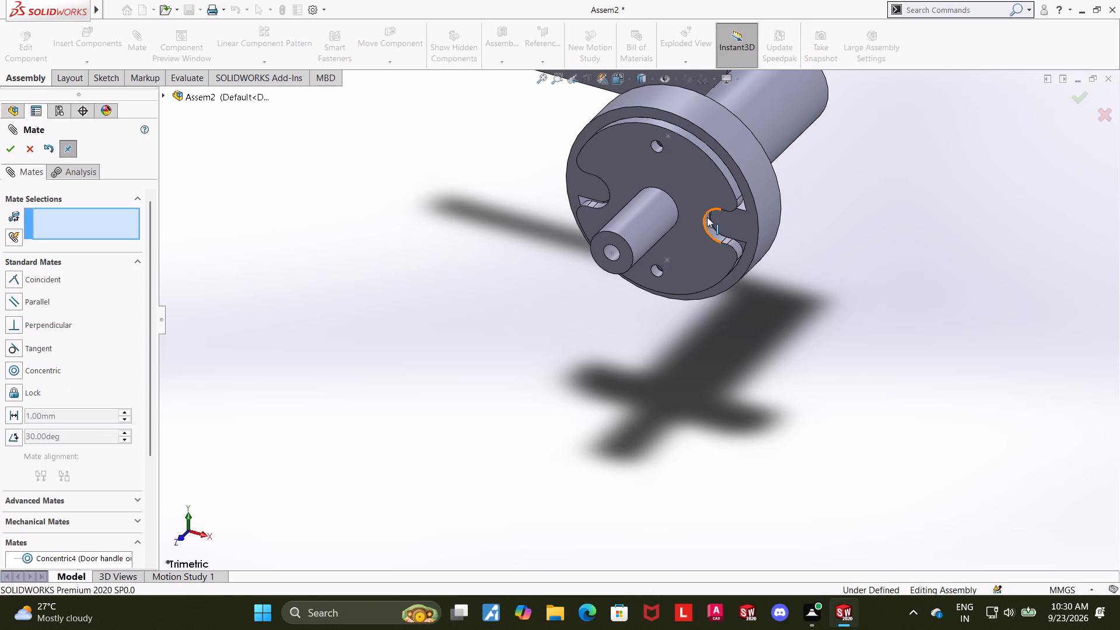
left_click_drag(673, 208, 553, 274)
left_click(801, 374)
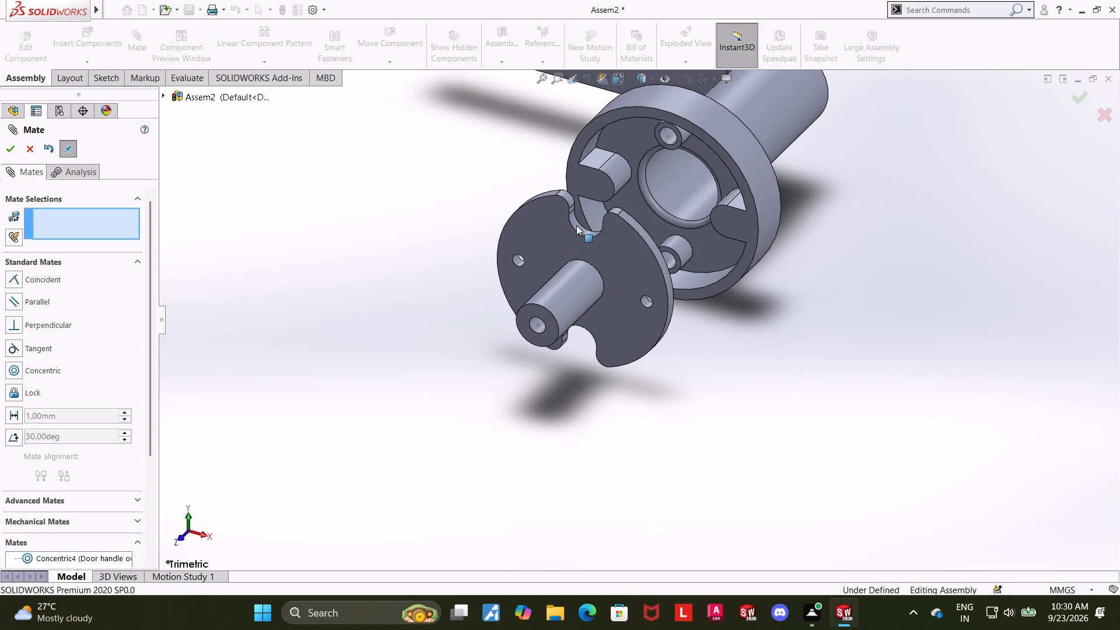
left_click(576, 225)
left_click(729, 199, "ctrl")
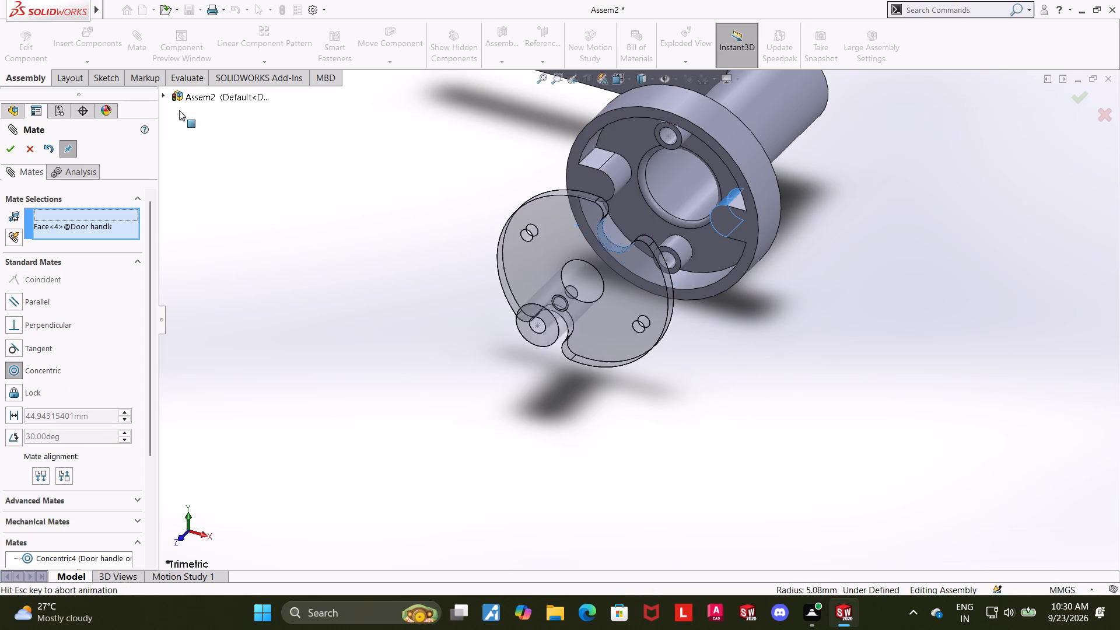
left_click(7, 147)
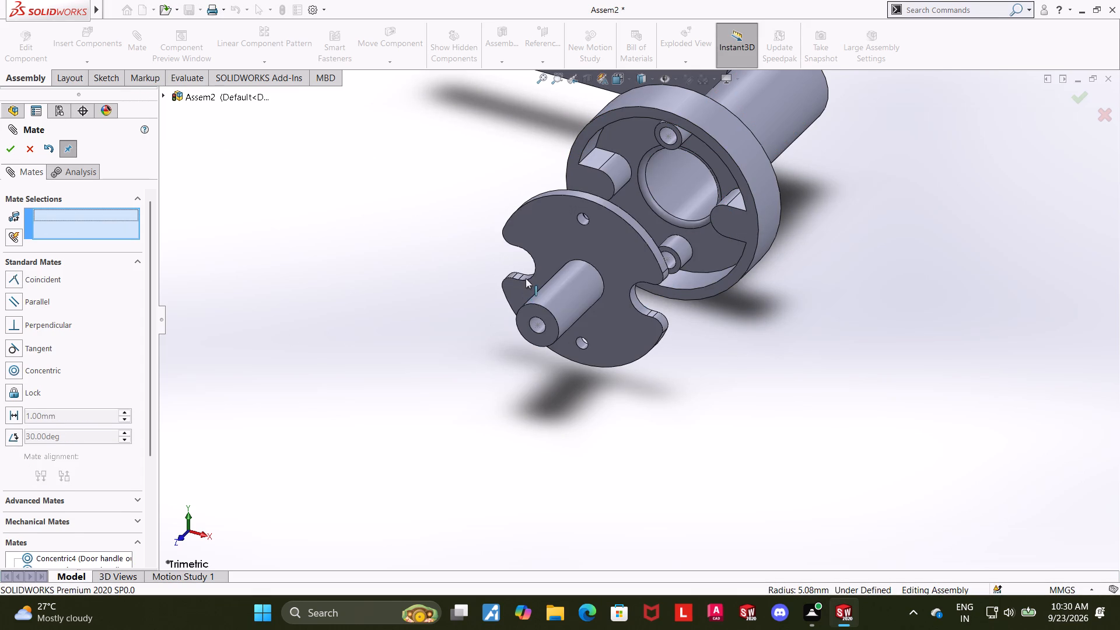
Add a concentric mate between the outside plate's other notch face and the matching rounded boss in the handle base.
left_click(527, 276)
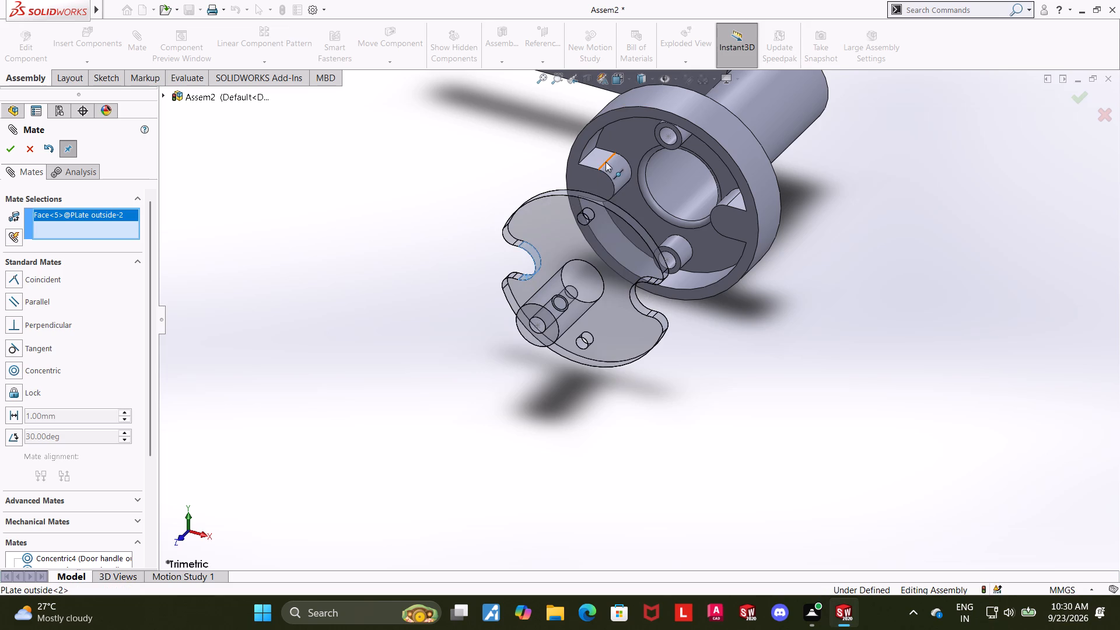
left_click(617, 174, "ctrl")
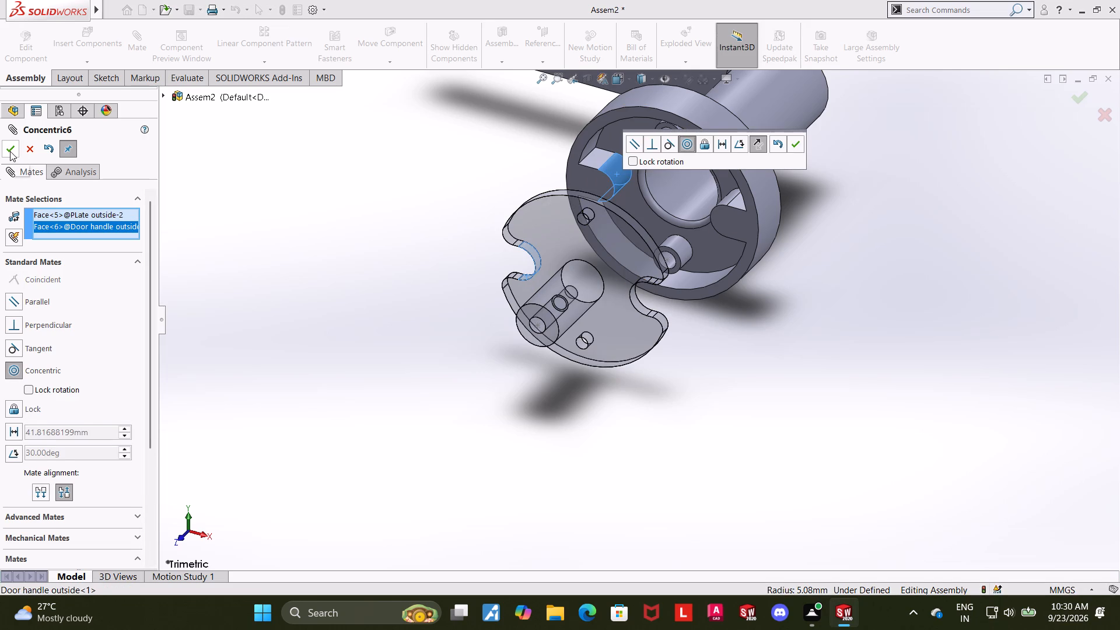
left_click(10, 151)
left_click(372, 291)
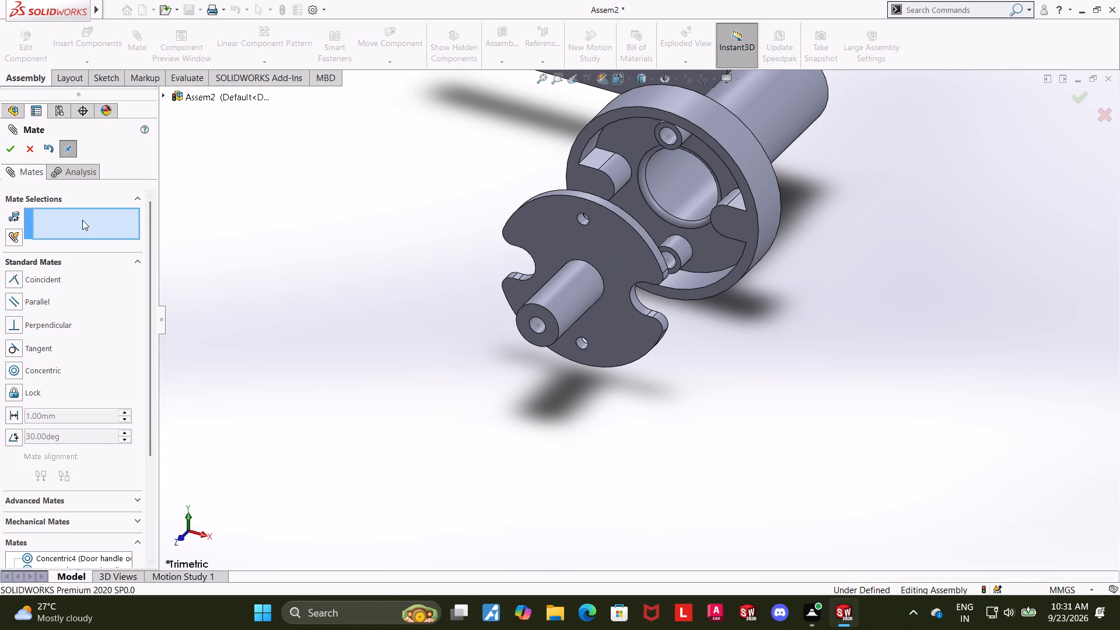
left_click(10, 149)
Pull the outside plate clear of the handle base and mate its back face coincident with the base's recessed inner face.
left_click_drag(595, 259, 563, 254)
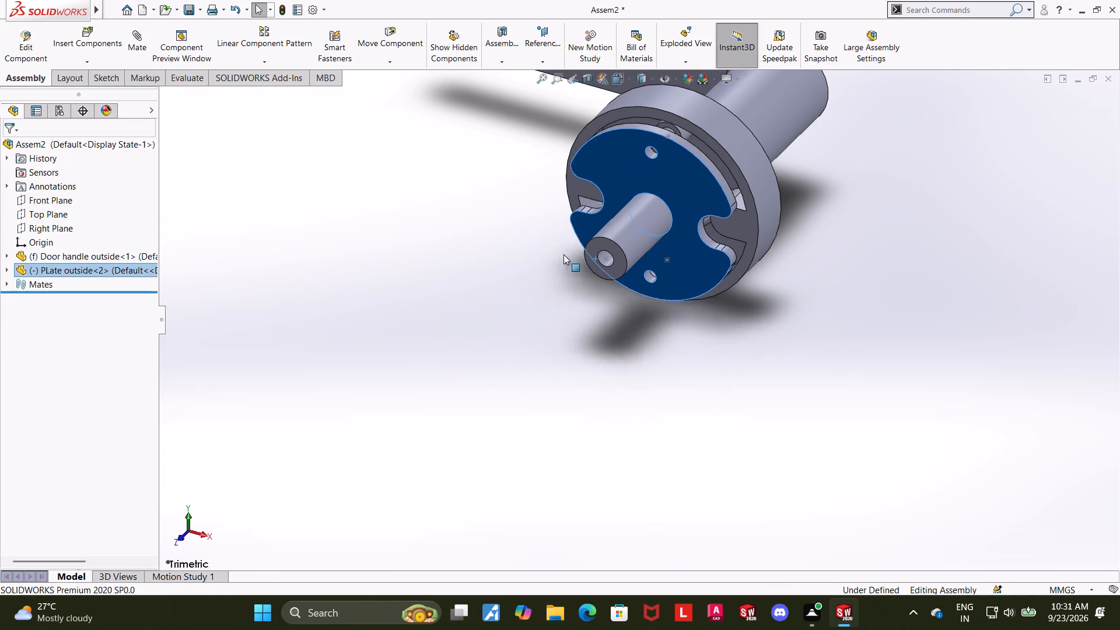
left_click_drag(563, 254, 559, 256)
left_click_drag(559, 223, 621, 286)
left_click(793, 365)
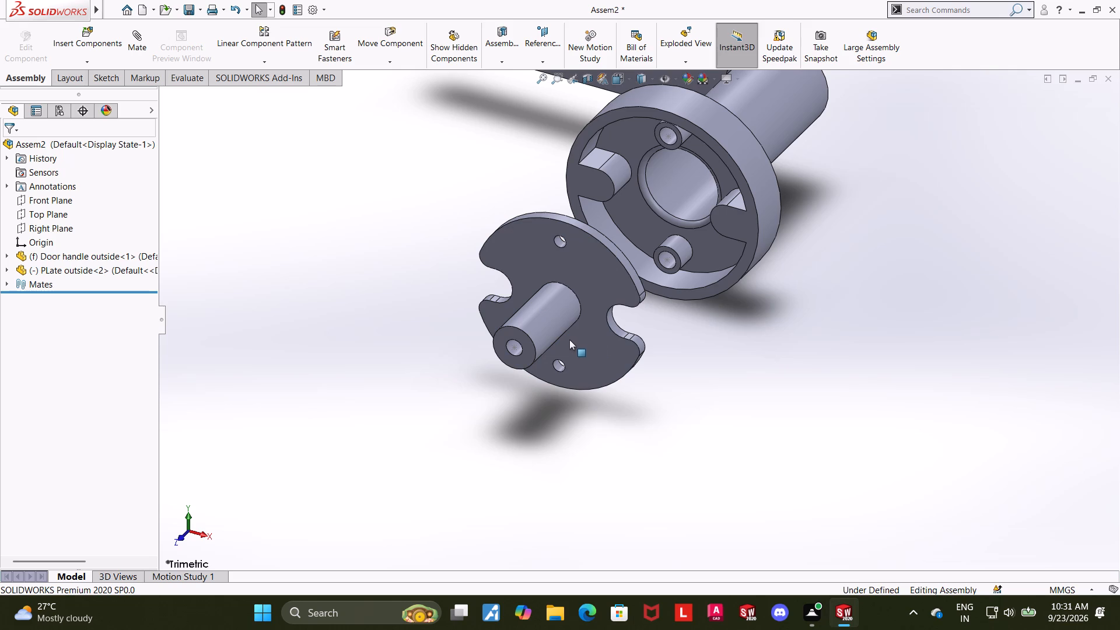
left_click(710, 256)
scroll(793, 335, "up", 1)
middle_click_drag(776, 343, 677, 403)
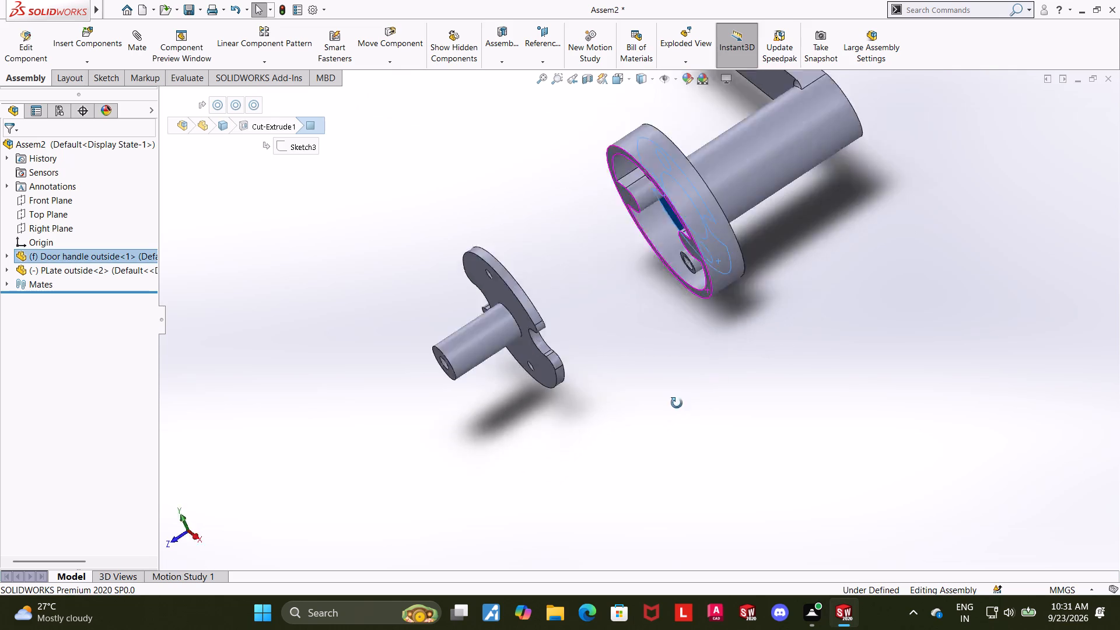
middle_click_drag(677, 403, 660, 415)
left_click(587, 310, "ctrl")
middle_click_drag(758, 391, 891, 358)
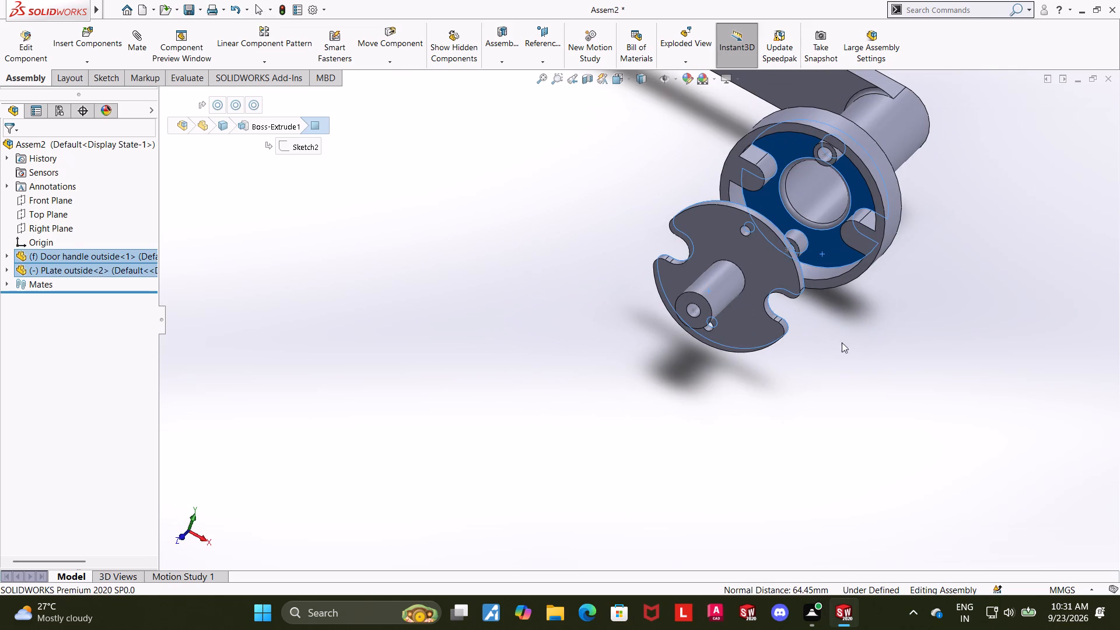
left_click(135, 36)
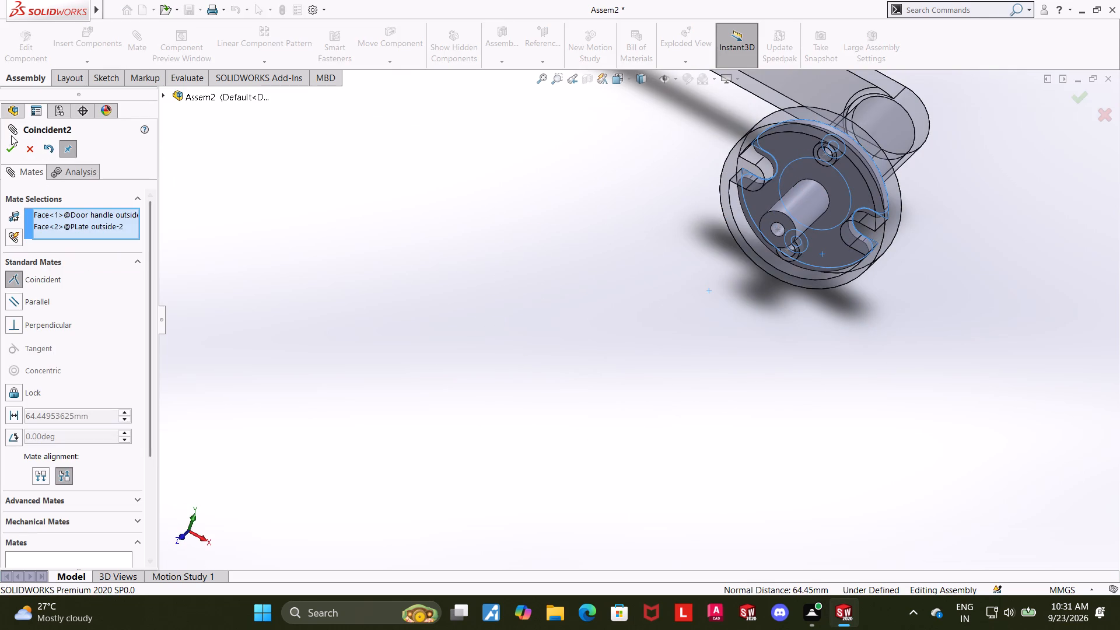
left_click(10, 149)
Examine the fit of the outside plate in the handle base from several angles.
left_click(614, 318)
scroll(801, 305, "up", 1)
middle_click_drag(859, 257, 894, 230)
middle_click_drag(952, 228, 954, 251)
middle_click(951, 266)
middle_click_drag(931, 260, 901, 163)
scroll(901, 163, "down", 1)
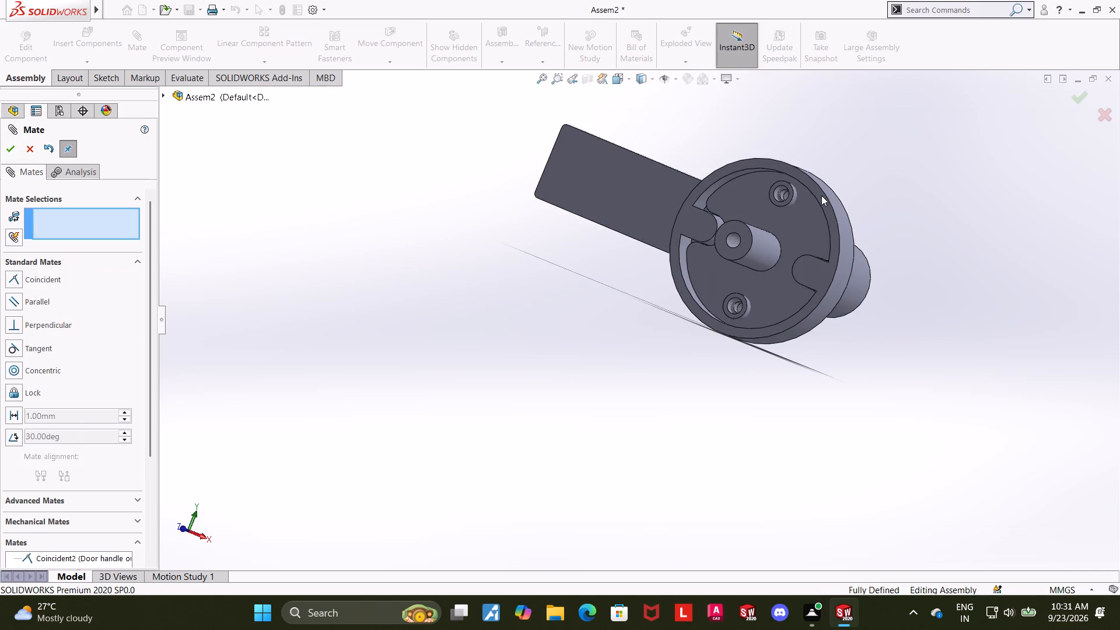
scroll(772, 205, "down", 6)
middle_click_drag(755, 260, 761, 271)
scroll(759, 269, "up", 7)
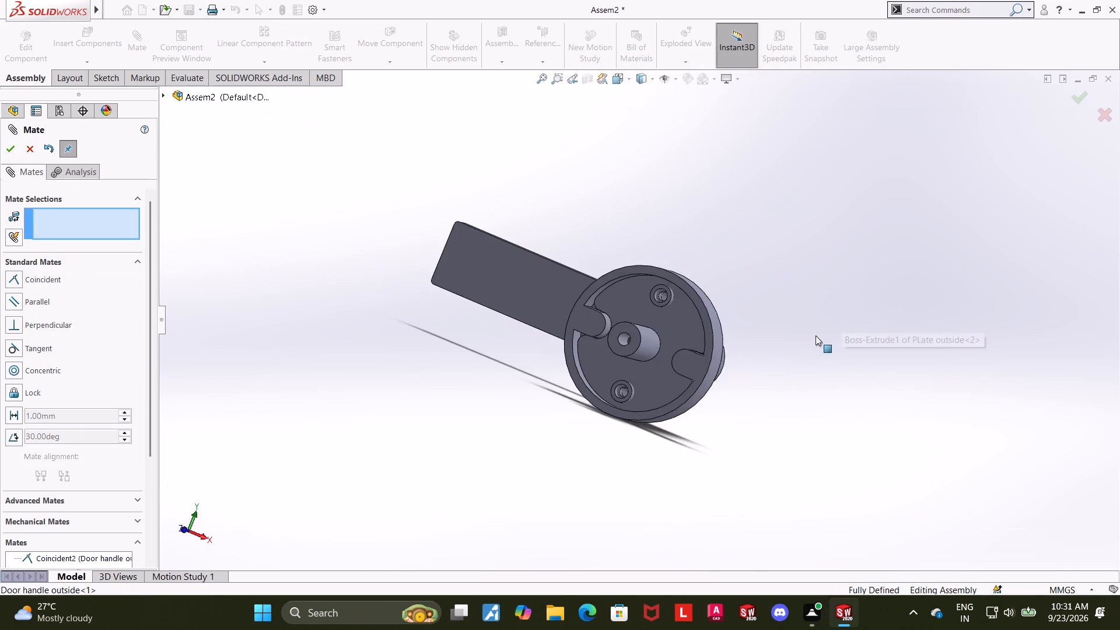
middle_click_drag(818, 339, 785, 357)
left_click(34, 147)
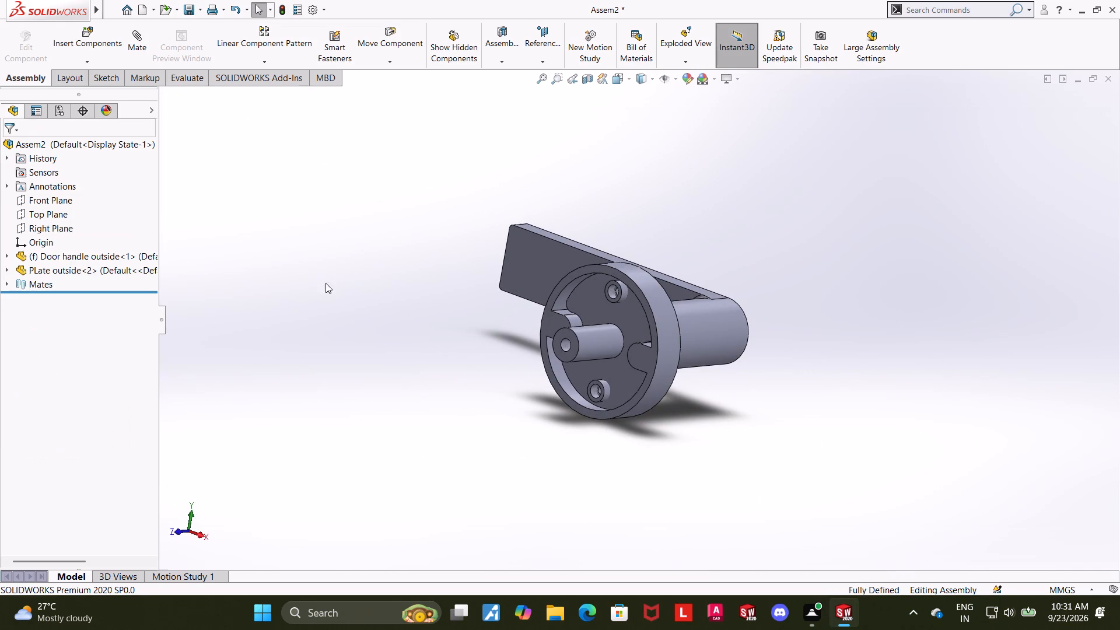
Insert the Plate Inside part into the assembly beside the handle base.
left_click(100, 44)
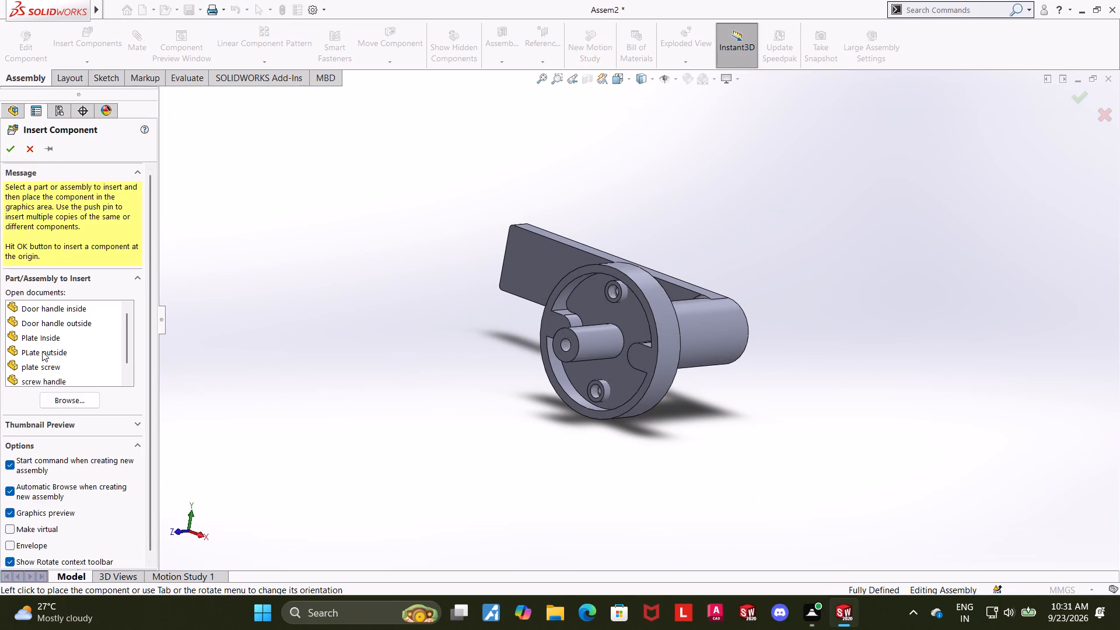
left_click(45, 338)
left_click(407, 341)
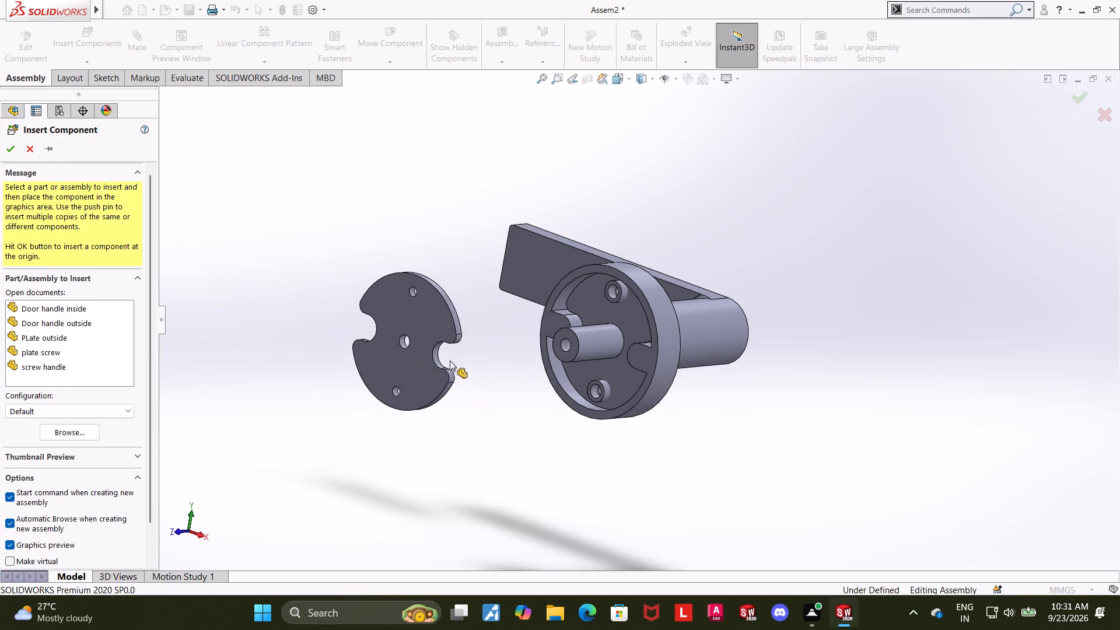
Add a concentric mate between the inside plate's curved rim face and the inner curved wall of the handle base.
left_click(453, 309)
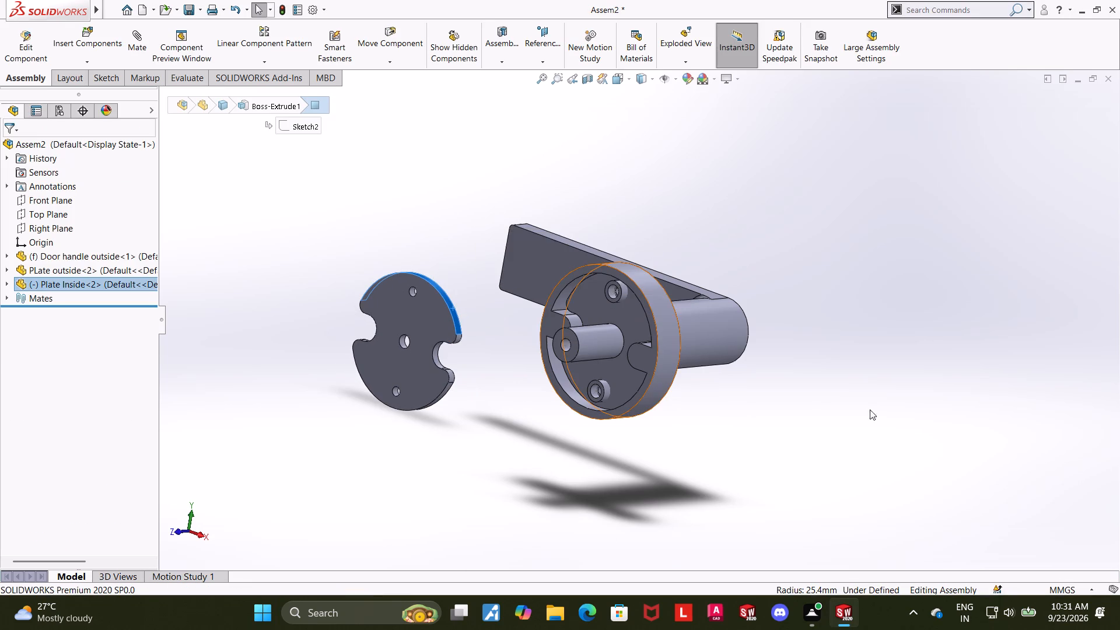
middle_click(899, 380)
left_click(569, 290, "ctrl")
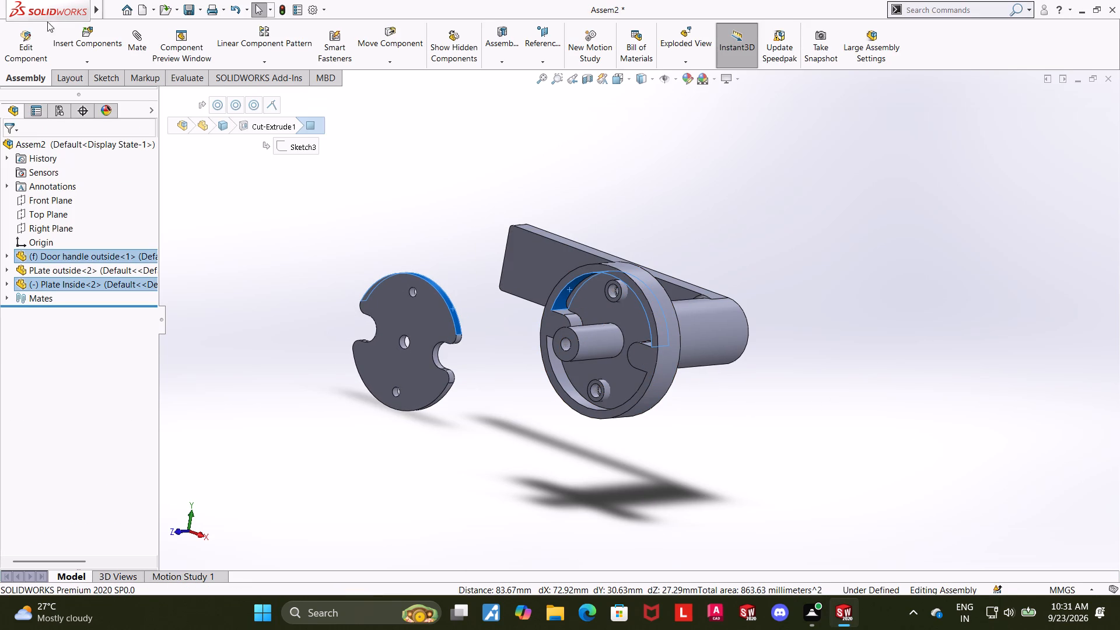
left_click(141, 45)
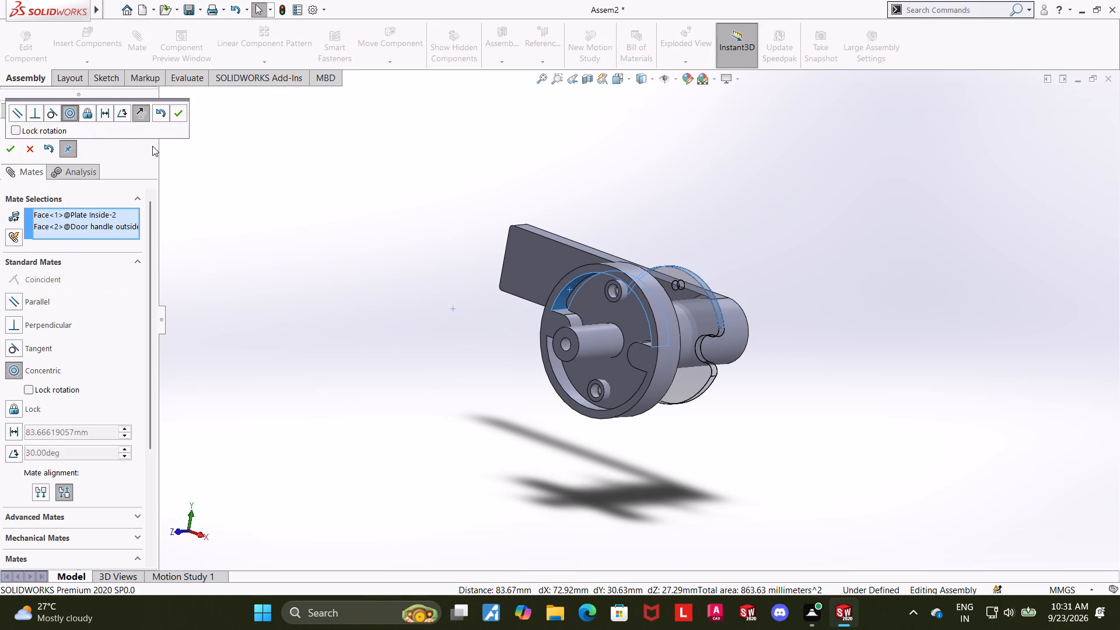
left_click(12, 152)
Pull the inside plate out in front of the handle base and mate one notch's curved face concentric with a rounded boss.
left_click_drag(707, 303, 521, 357)
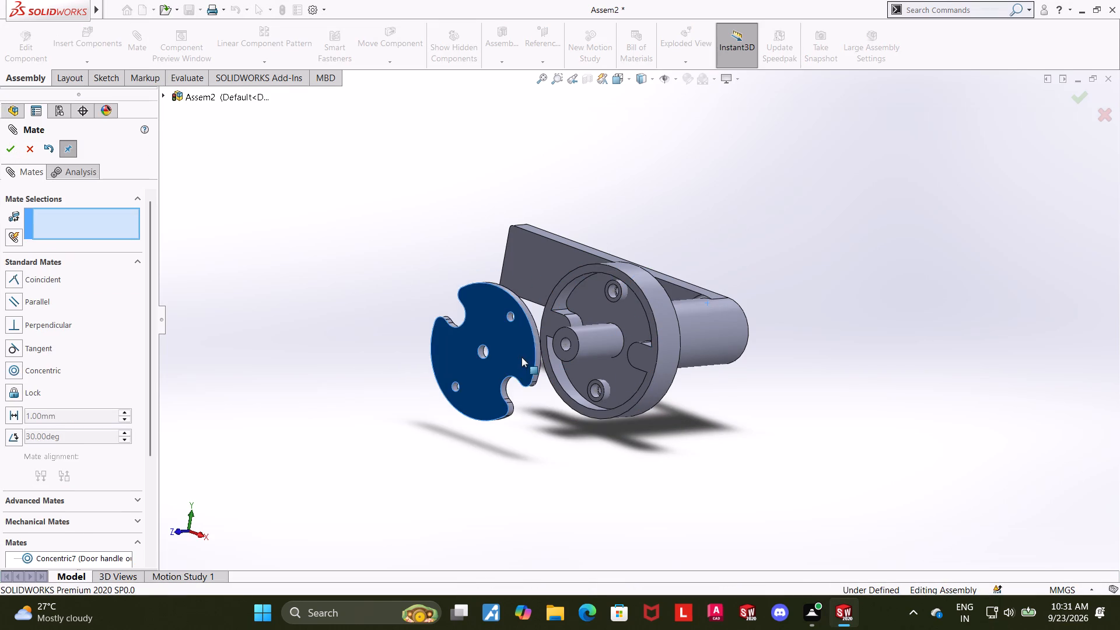
left_click_drag(521, 357, 520, 358)
left_click(598, 488)
left_click(502, 390)
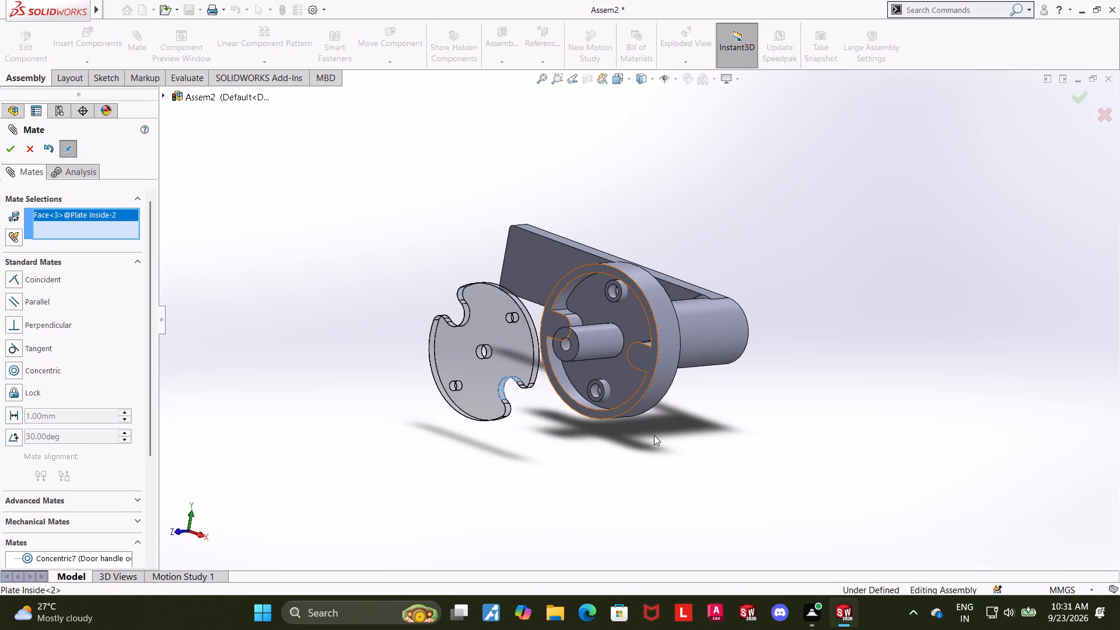
middle_click_drag(668, 445, 713, 521)
left_click(663, 359, "ctrl")
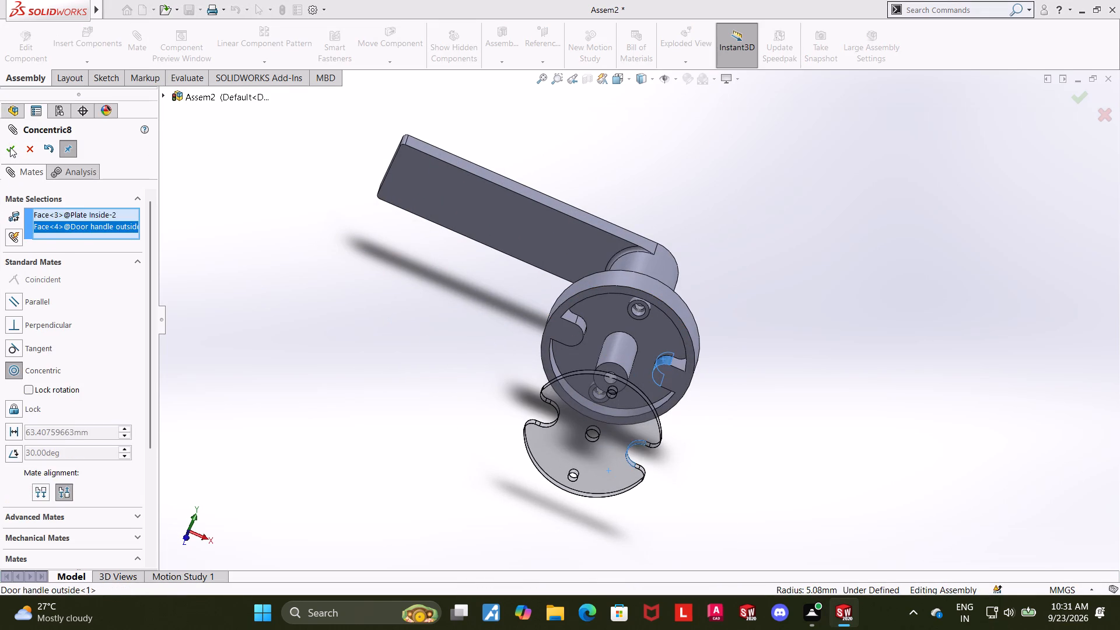
left_click(10, 146)
left_click(738, 377)
Add a concentric mate between the inside plate's other notch face and the opposite rounded boss in the handle base.
scroll(894, 419, "up", 1)
middle_click_drag(884, 423, 860, 423)
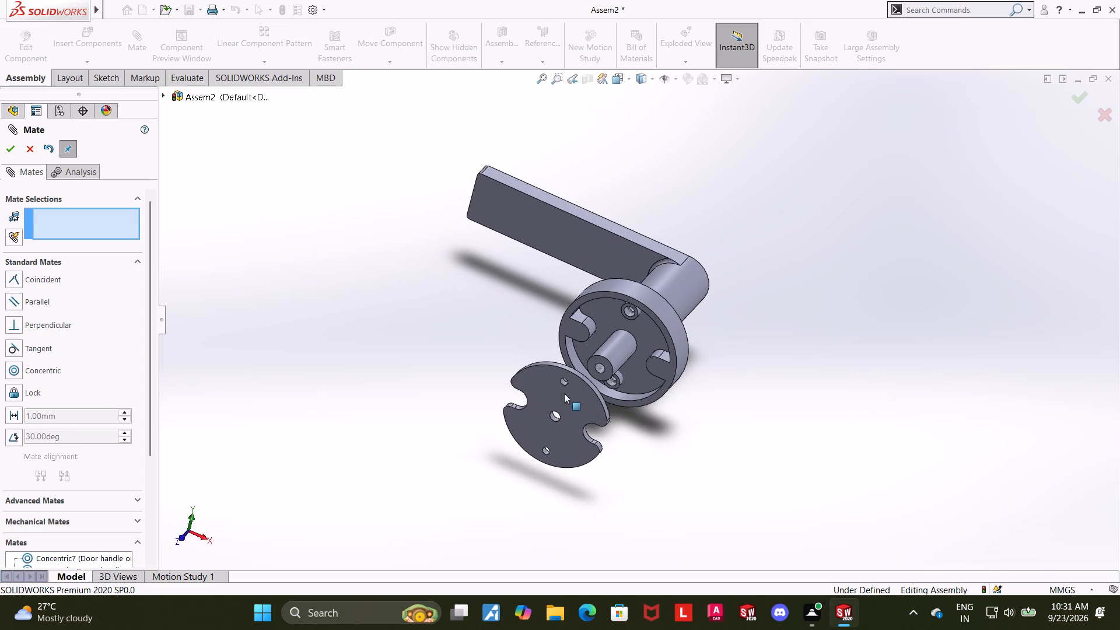
middle_click_drag(780, 441, 818, 522)
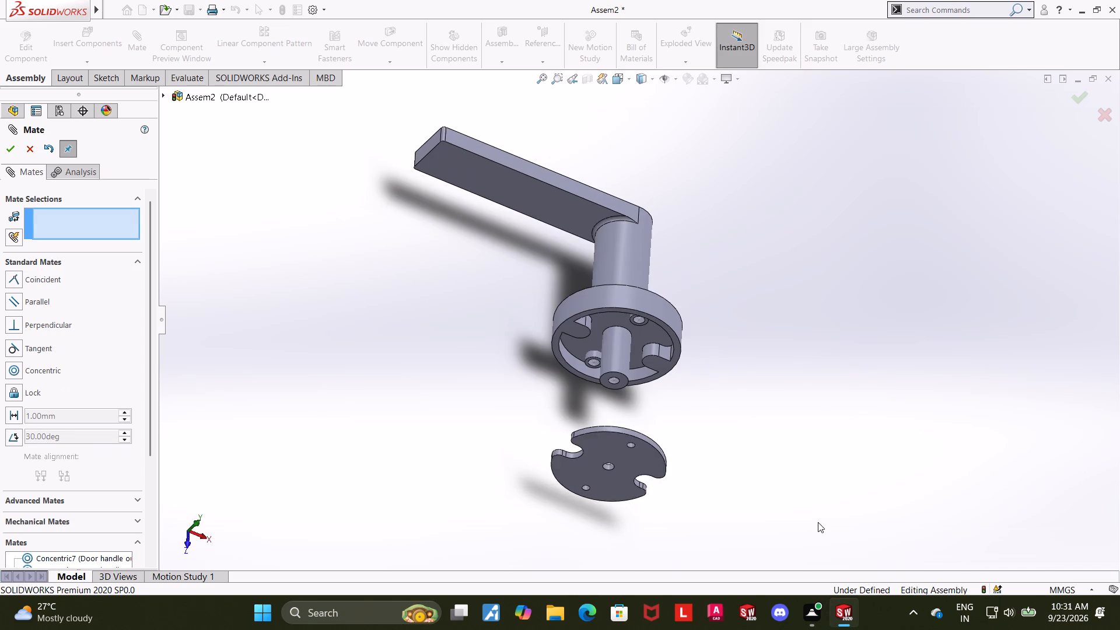
left_click(573, 456)
middle_click_drag(759, 431, 727, 414)
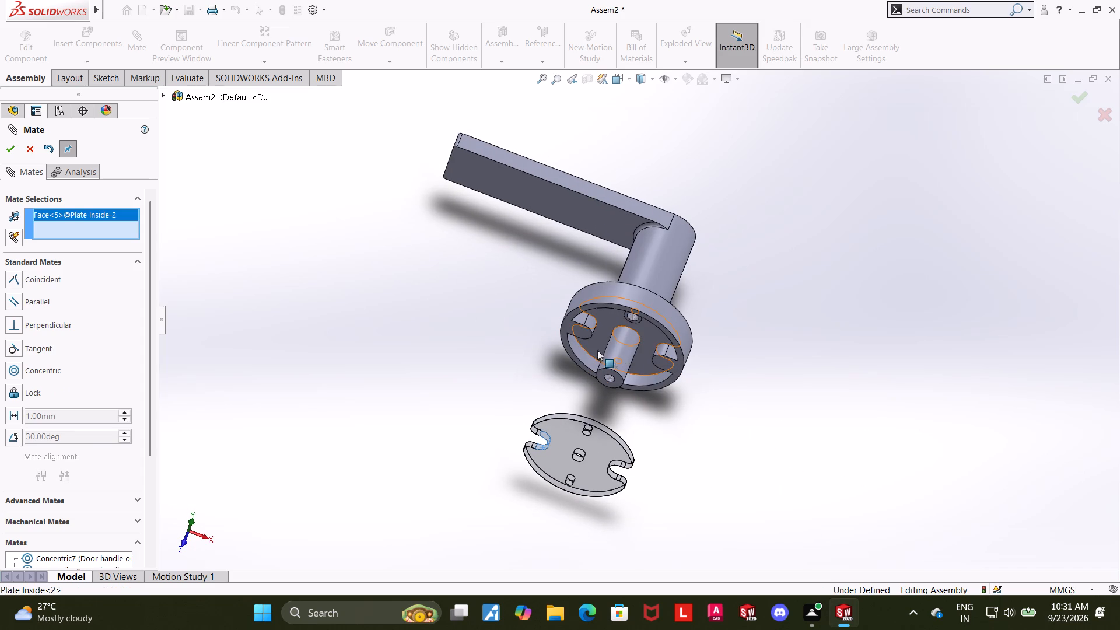
left_click(591, 327, "ctrl")
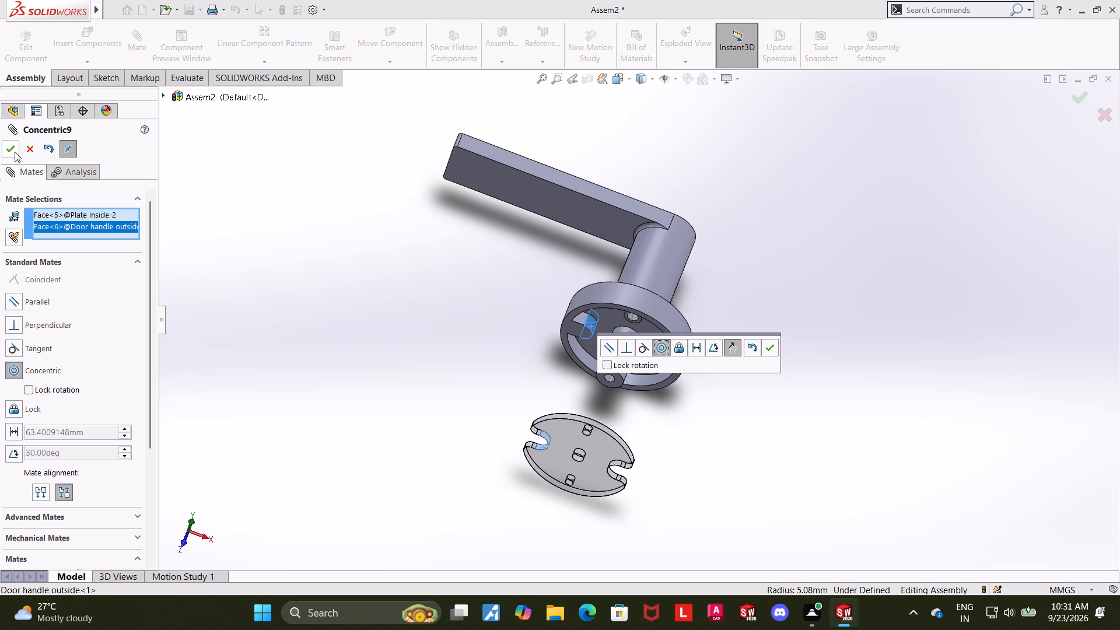
left_click(15, 152)
Add a coincident mate between the inside plate's back face and the end face of the outside plate's central shaft.
scroll(820, 487, "up", 1)
middle_click_drag(804, 464, 757, 350)
scroll(572, 388, "down", 3)
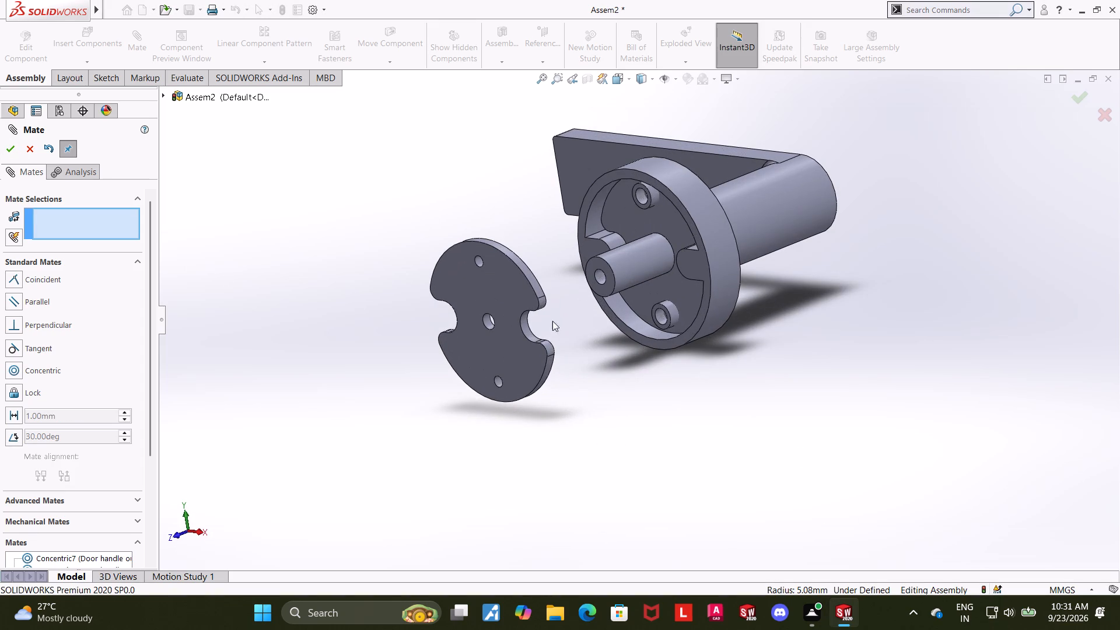
middle_click_drag(561, 339, 462, 389)
left_click(365, 375)
middle_click_drag(419, 395, 442, 398)
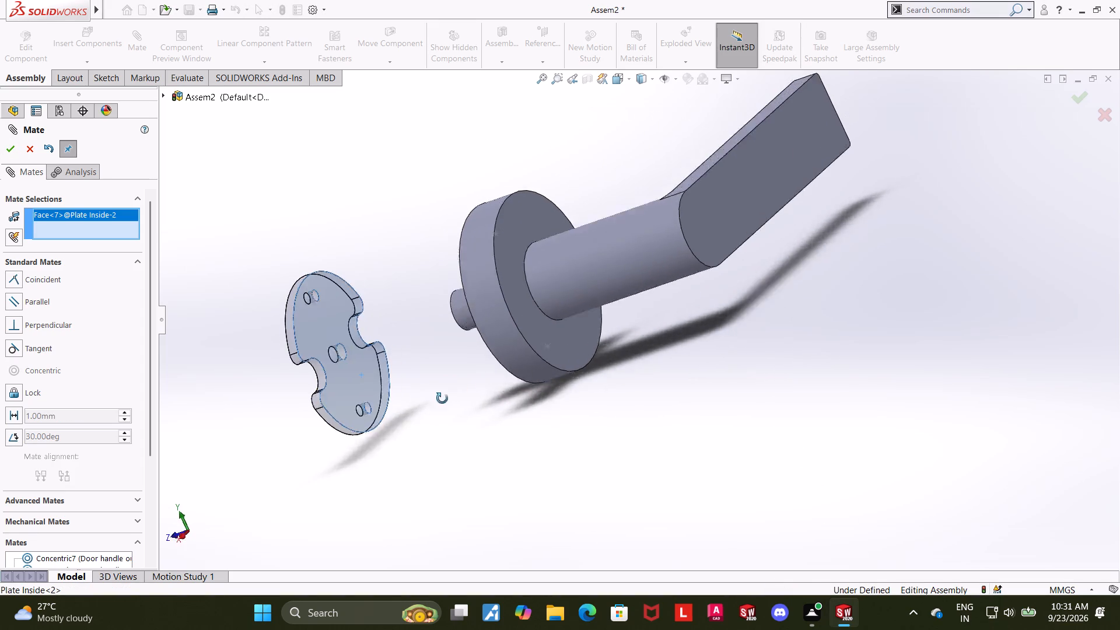
middle_click_drag(442, 398, 568, 412)
left_click(666, 332, "ctrl")
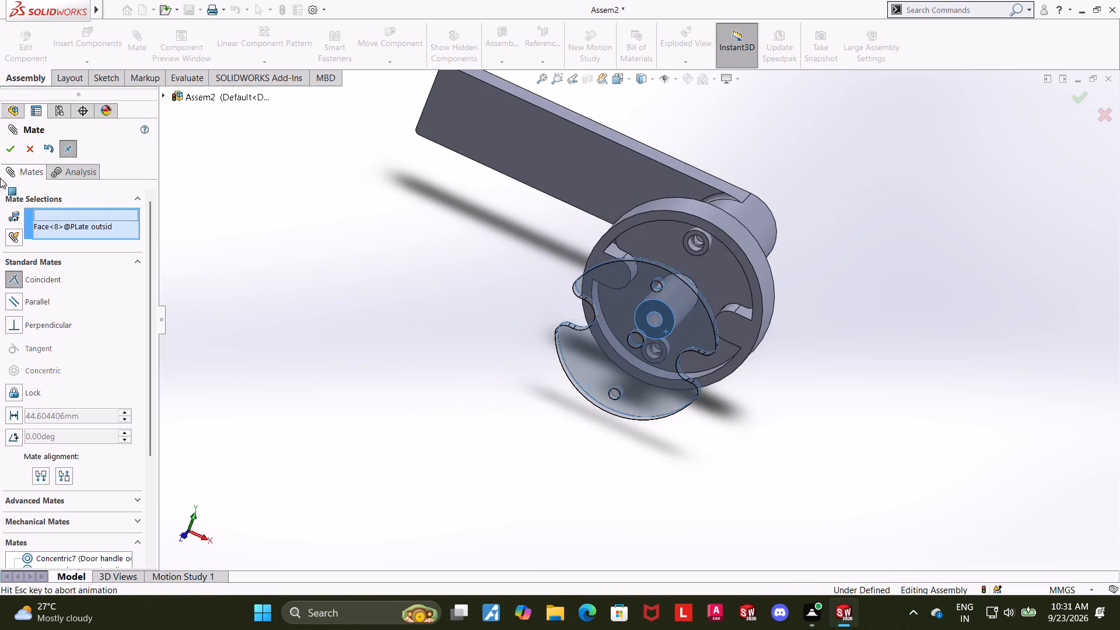
left_click(10, 152)
left_click(898, 426)
middle_click_drag(835, 359, 825, 351)
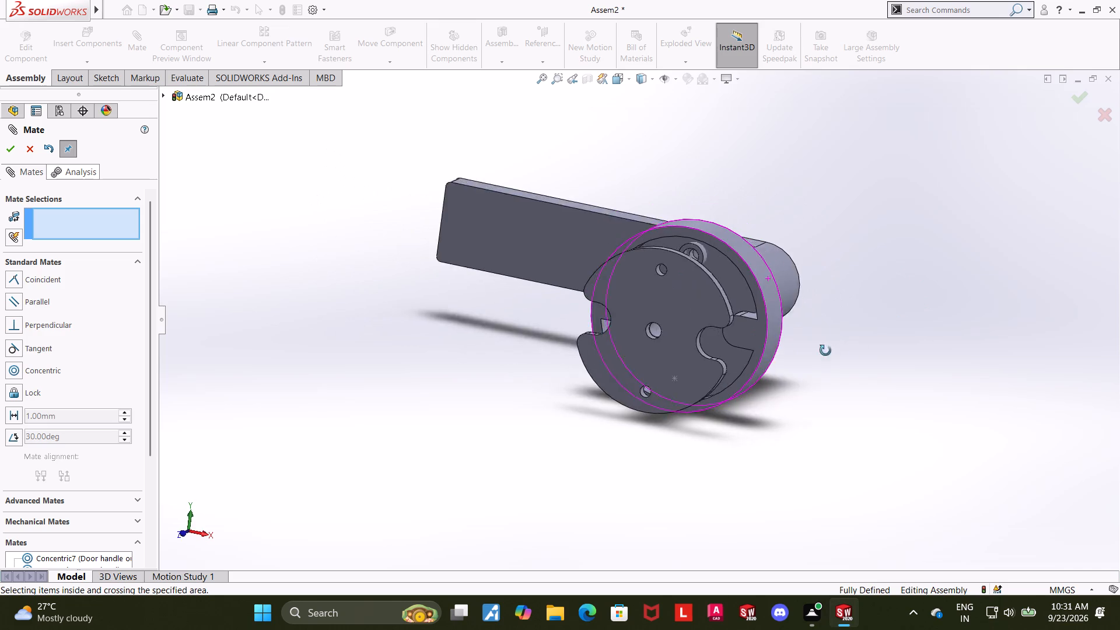
middle_click_drag(825, 351, 808, 352)
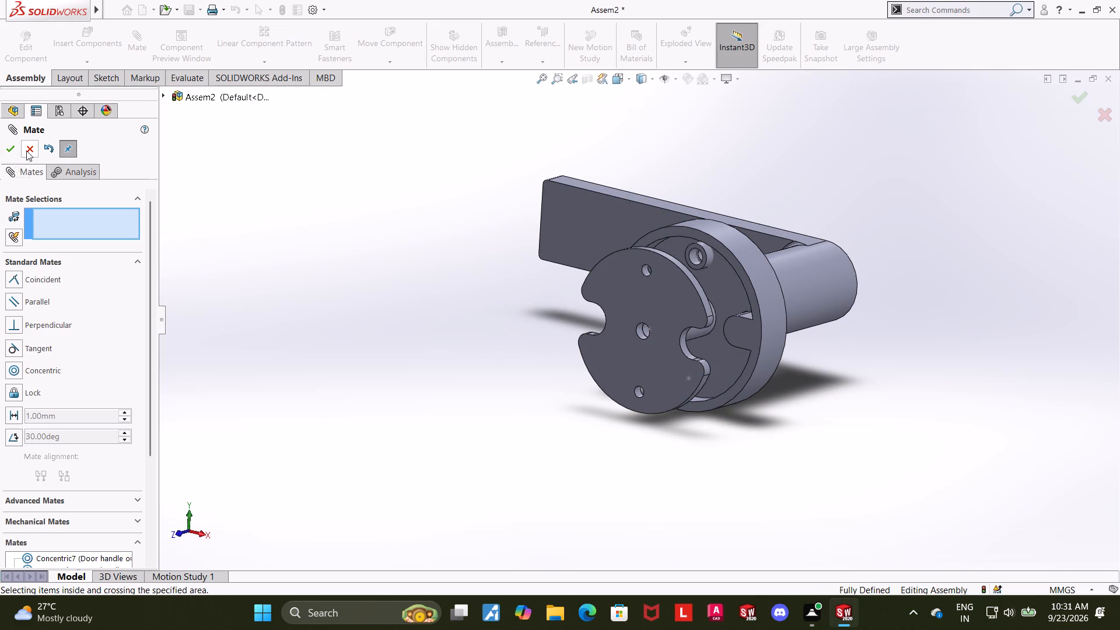
left_click(307, 281)
middle_click_drag(295, 279, 260, 304)
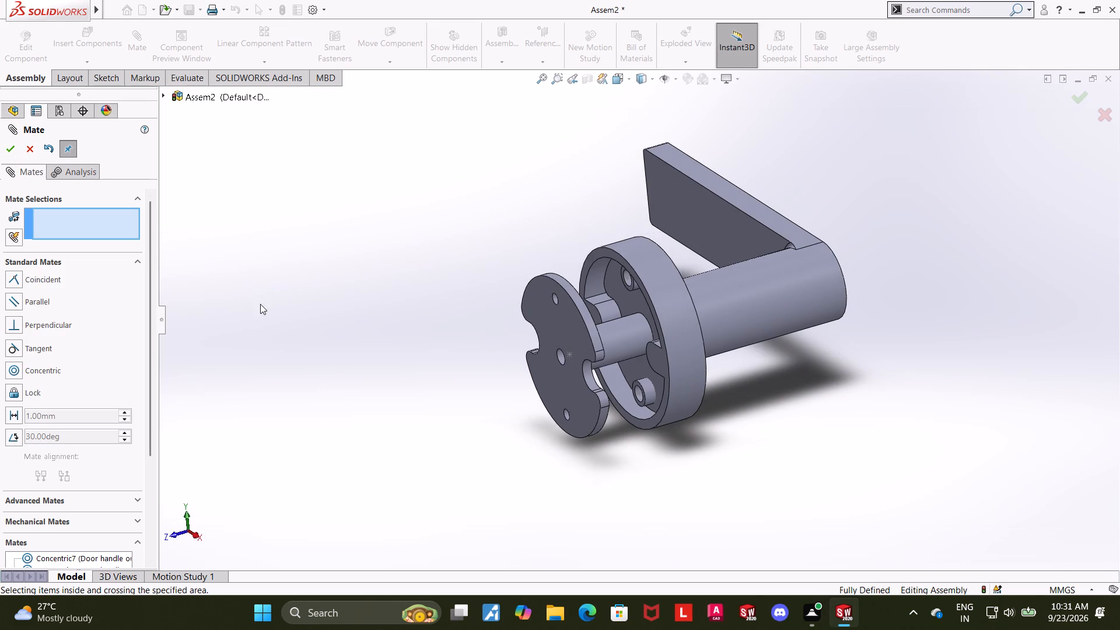
left_click(36, 150)
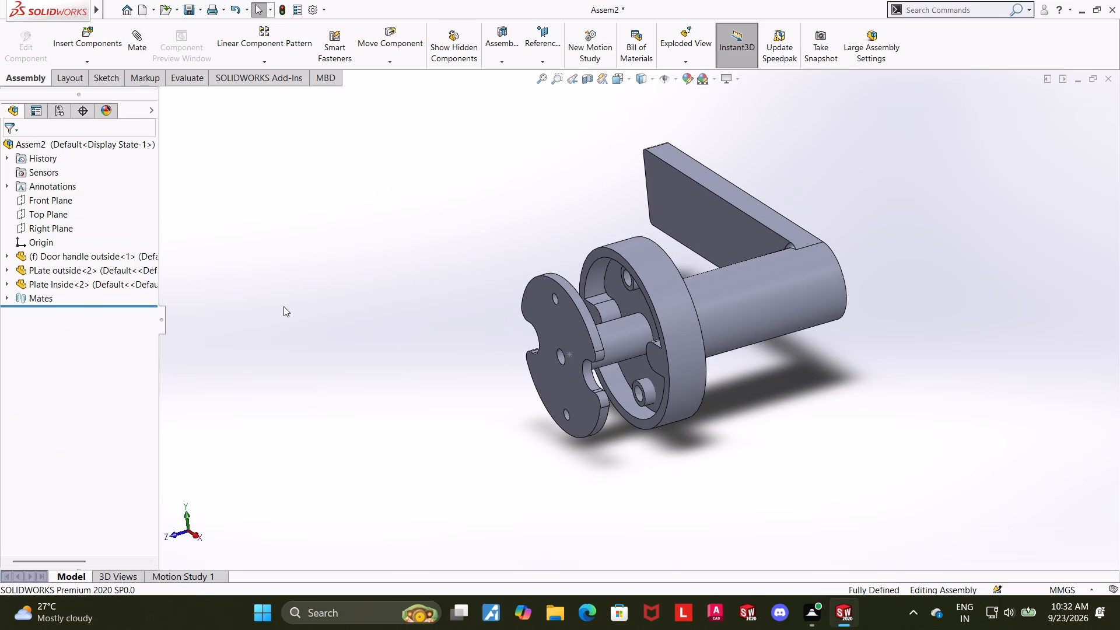
Insert the plate screw part into the assembly in front of the inside plate.
left_click(104, 43)
scroll(32, 366, "down", 2)
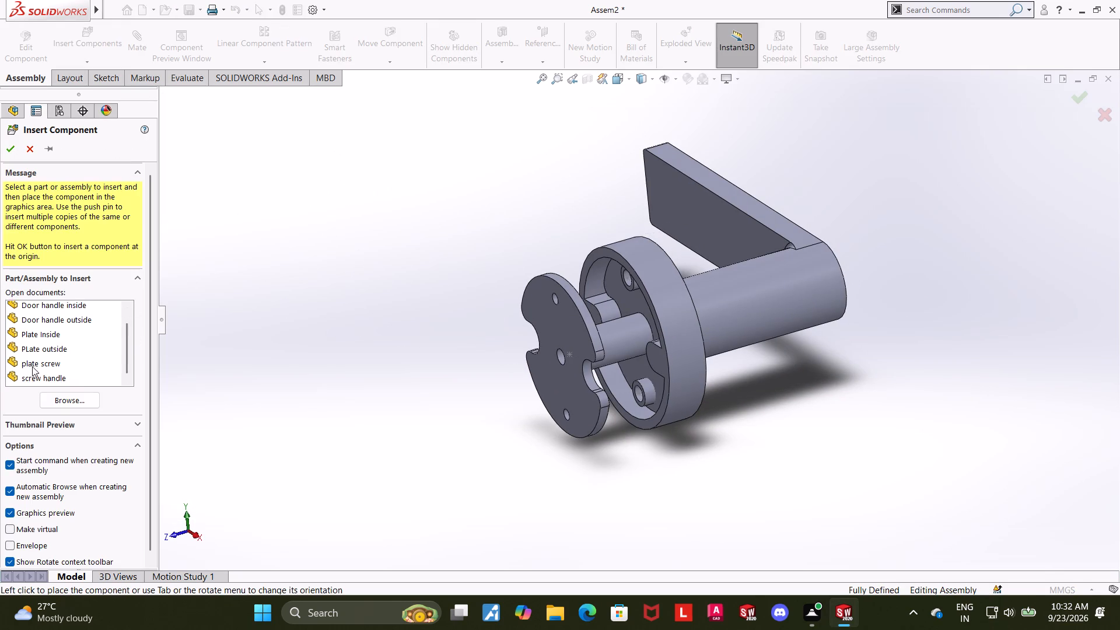
scroll(32, 366, "down", 1)
left_click(43, 353)
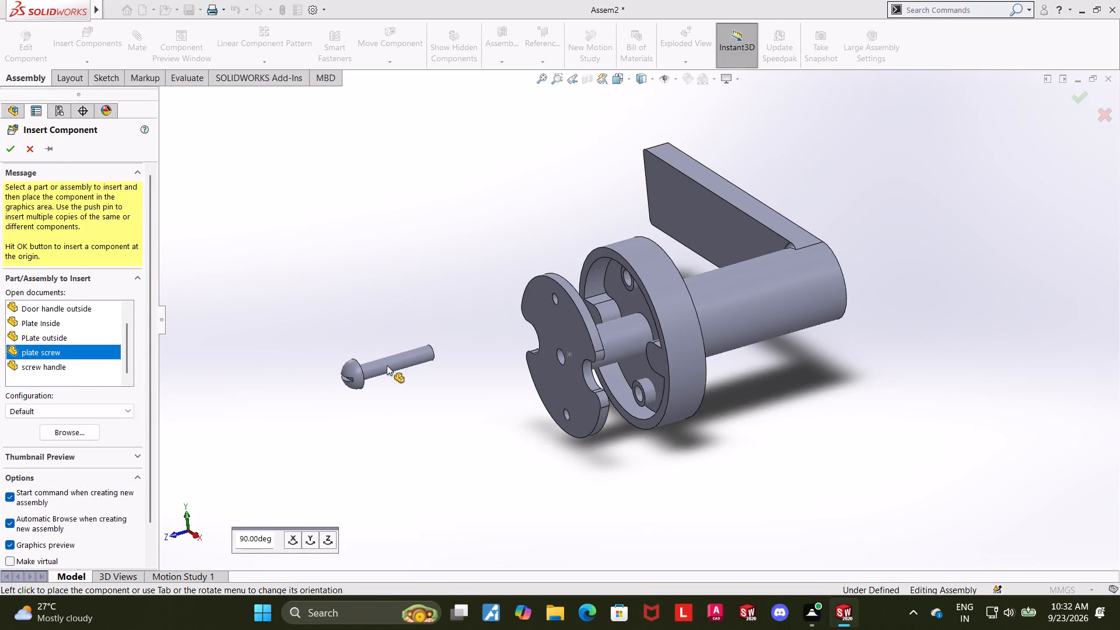
left_click(387, 365)
Add a concentric mate between the plate screw's shank and the central tapped hole in the outside plate.
left_click(401, 361)
middle_click_drag(490, 401, 542, 384)
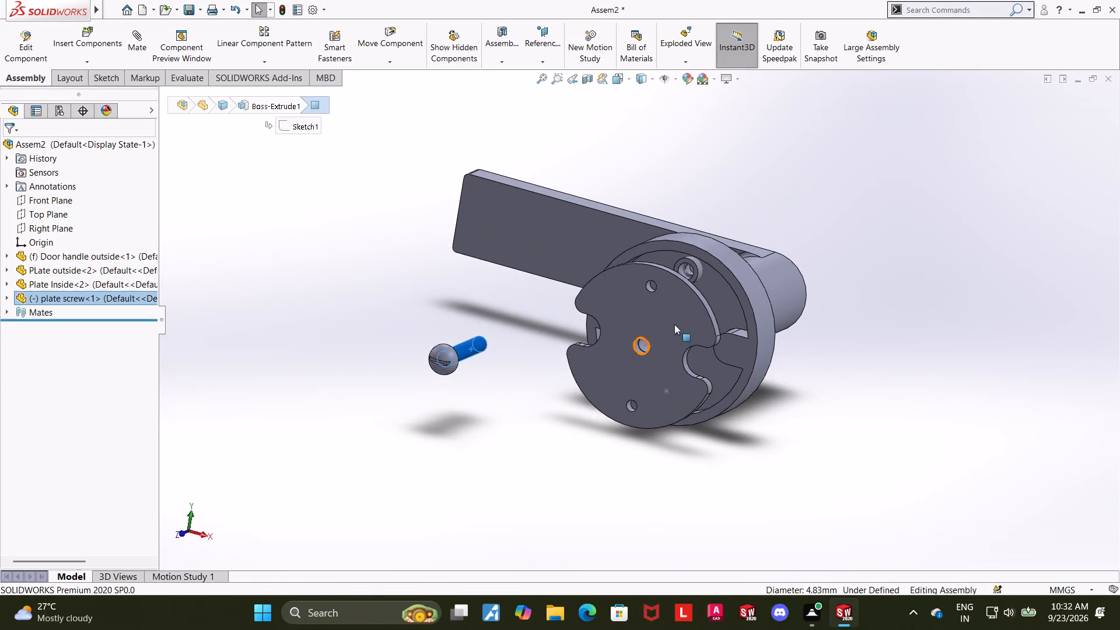
scroll(674, 325, "down", 6)
left_click(574, 374, "ctrl")
scroll(574, 374, "up", 3)
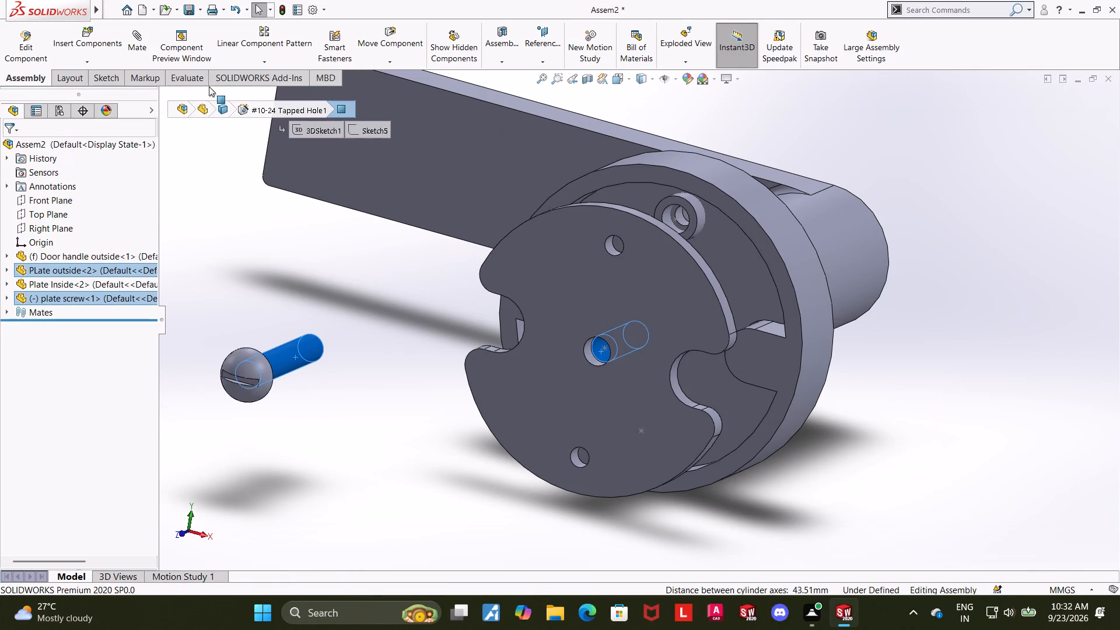
left_click(145, 44)
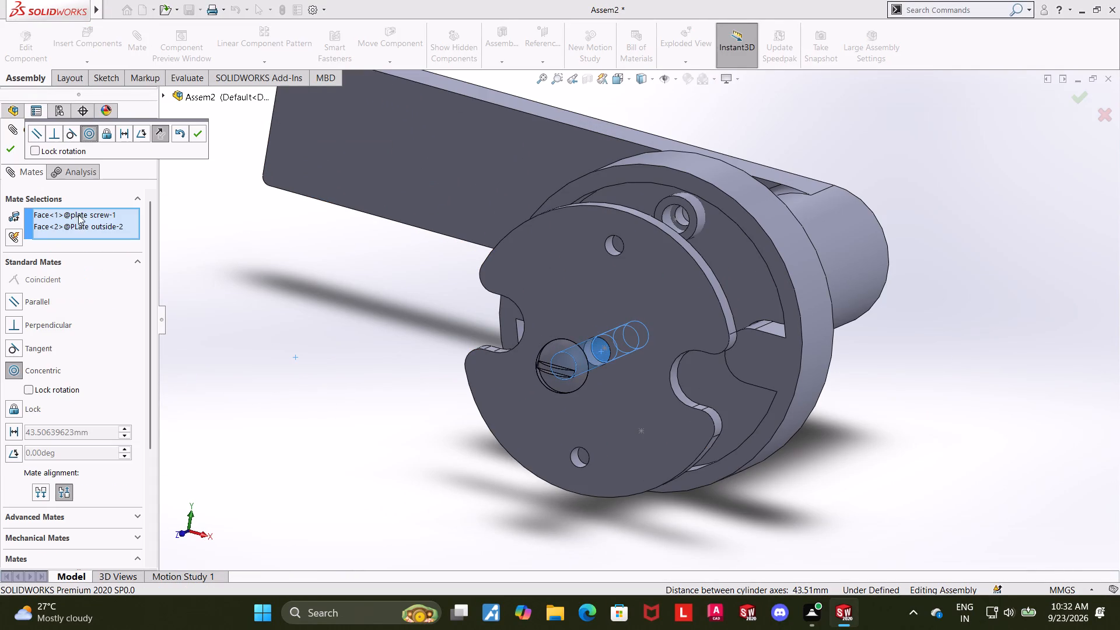
left_click(7, 150)
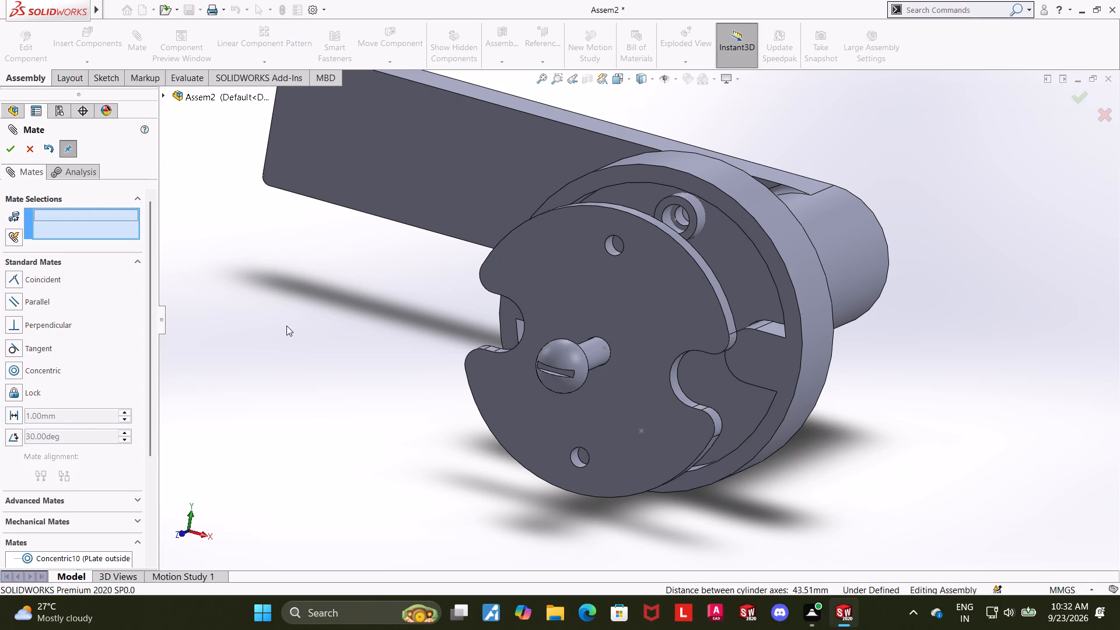
Add a coincident mate between the underside of the plate screw's head and the inside plate's front face.
scroll(286, 325, "up", 3)
middle_click_drag(806, 381, 764, 428)
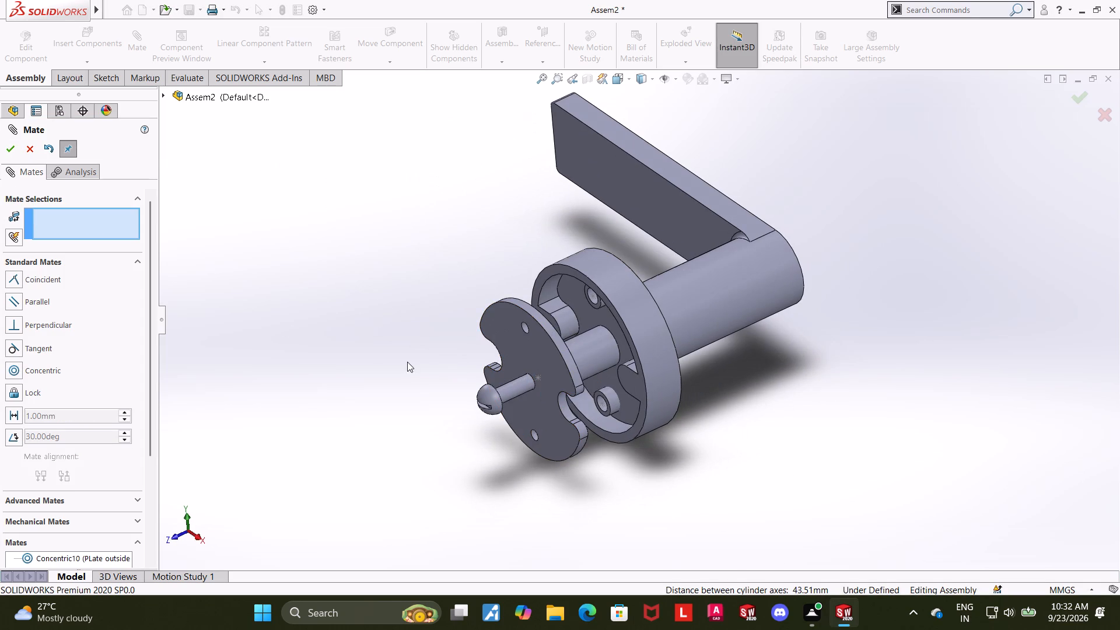
middle_click_drag(380, 390, 346, 440)
scroll(346, 440, "up", 1)
scroll(460, 434, "down", 8)
middle_click_drag(642, 404, 625, 433)
scroll(625, 431, "up", 1)
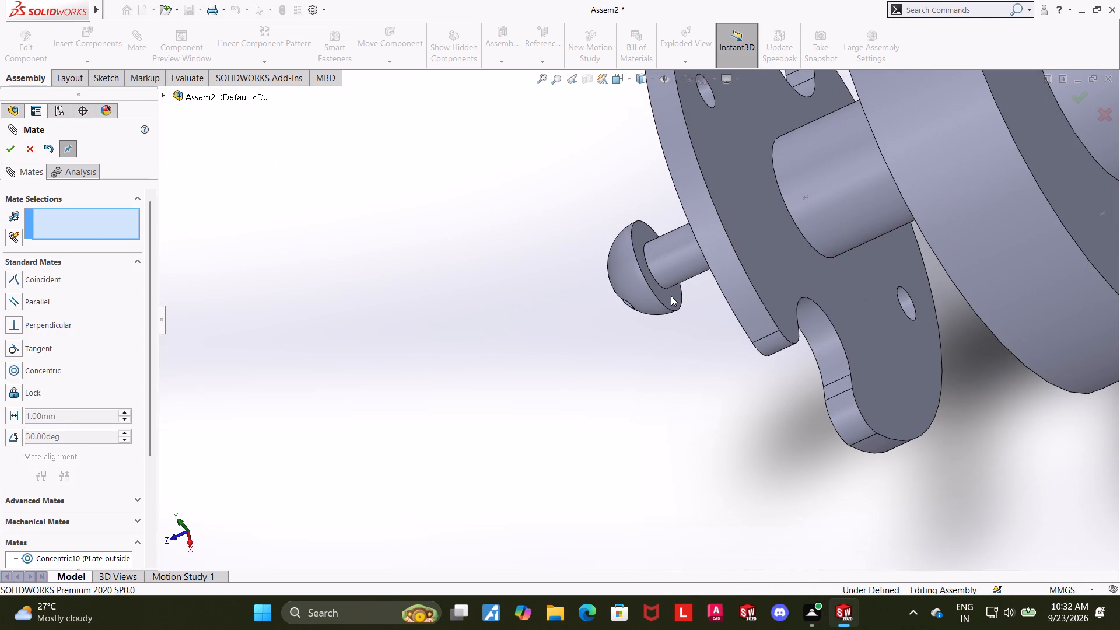
left_click(671, 296)
middle_click_drag(673, 363, 729, 336)
left_click(667, 306, "ctrl")
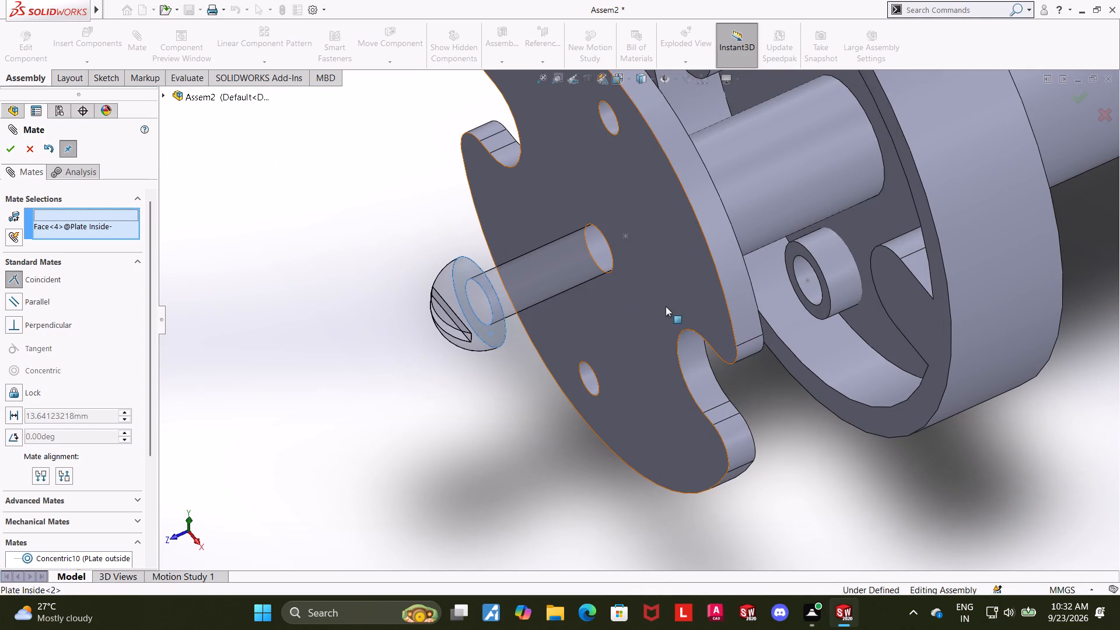
left_click(10, 153)
scroll(309, 314, "up", 3)
middle_click_drag(374, 282, 501, 223)
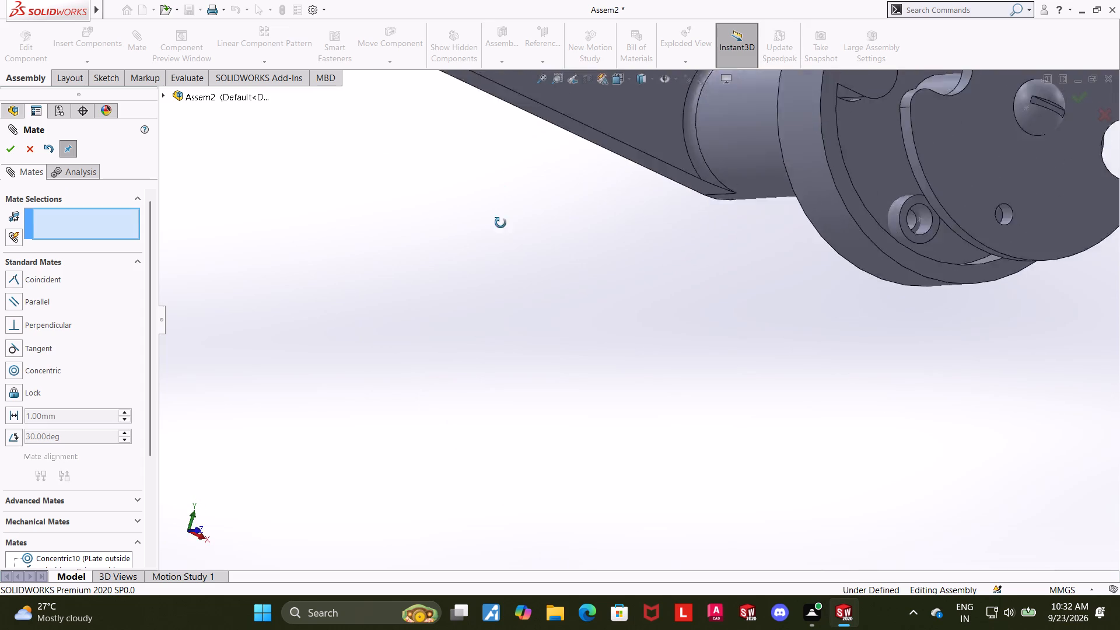
middle_click_drag(501, 223, 440, 259)
scroll(443, 255, "up", 5)
scroll(885, 211, "down", 1)
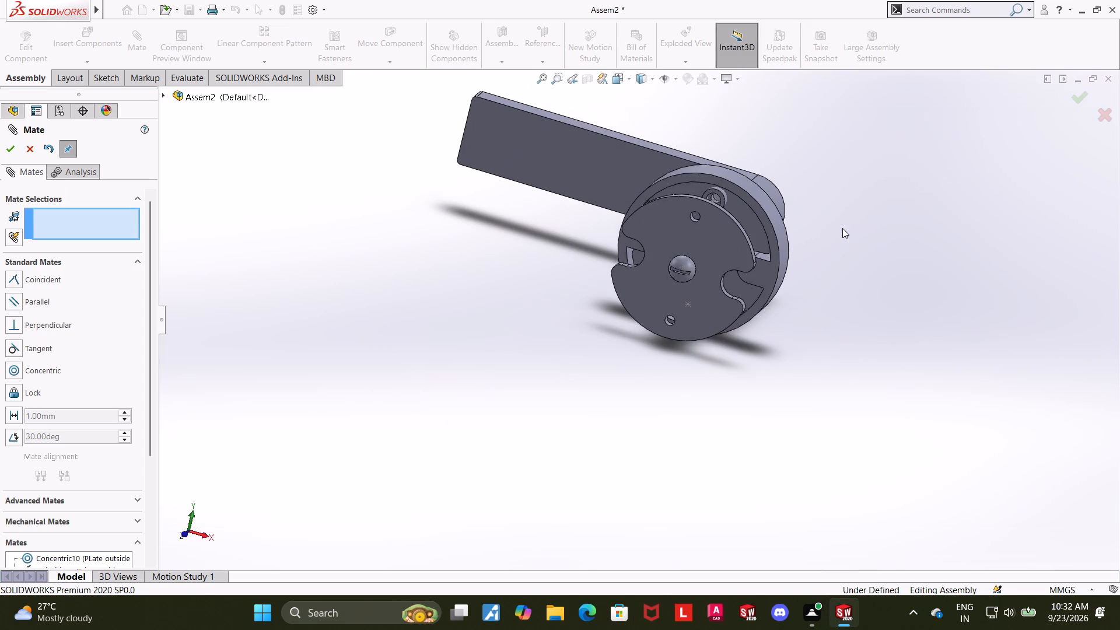
middle_click_drag(840, 229, 811, 249)
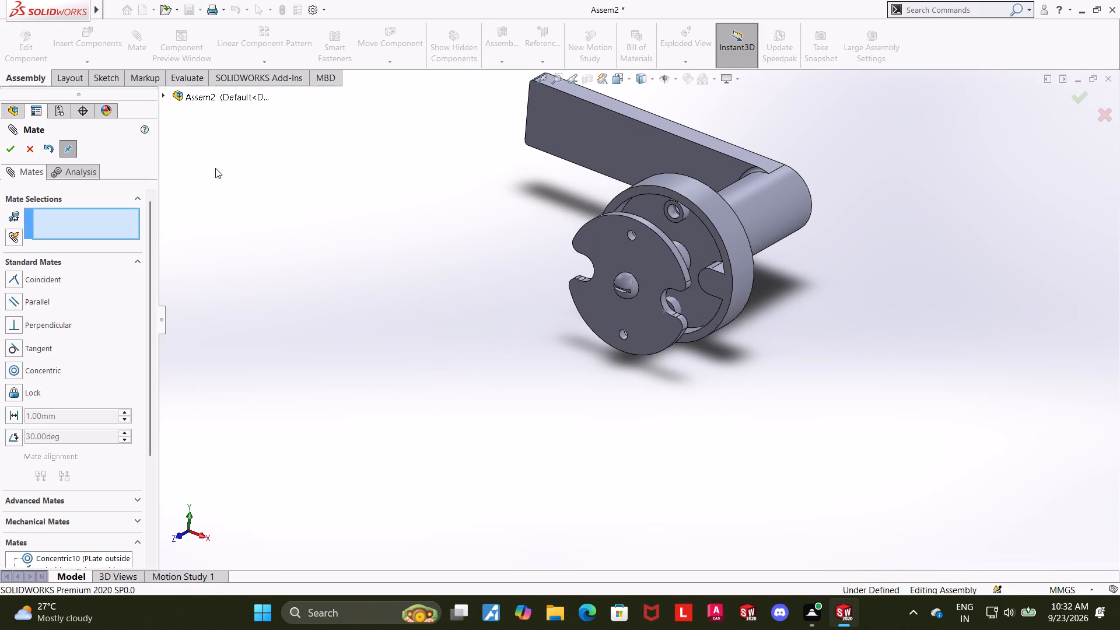
left_click(27, 149)
Insert the Door handle inside part into the assembly in front of the plates.
scroll(839, 179, "down", 1)
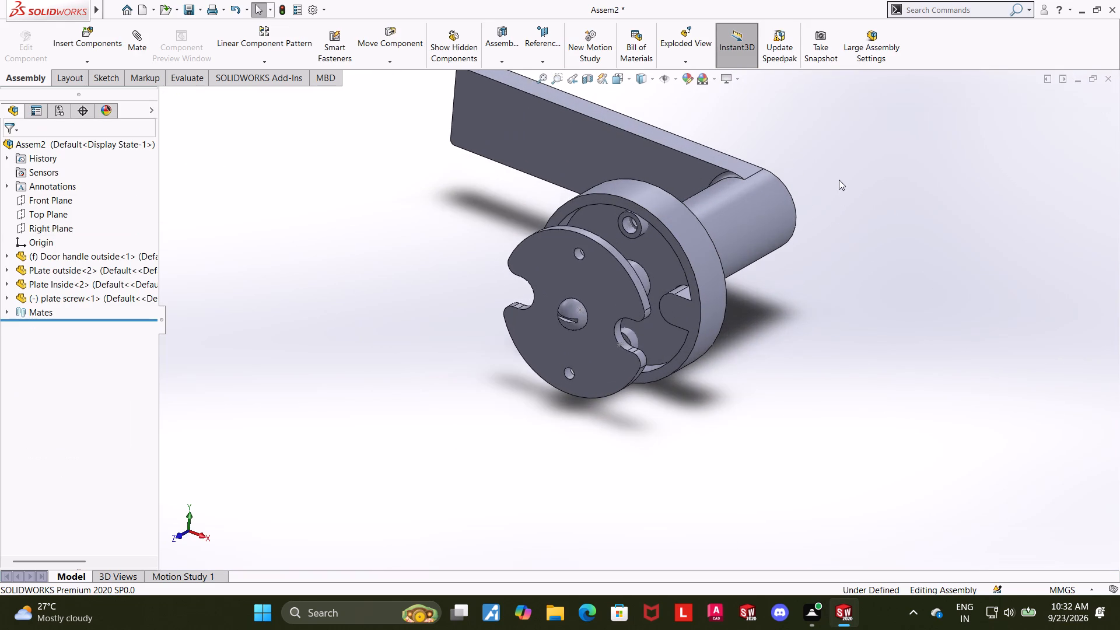
middle_click_drag(833, 224, 806, 246)
scroll(816, 243, "up", 1)
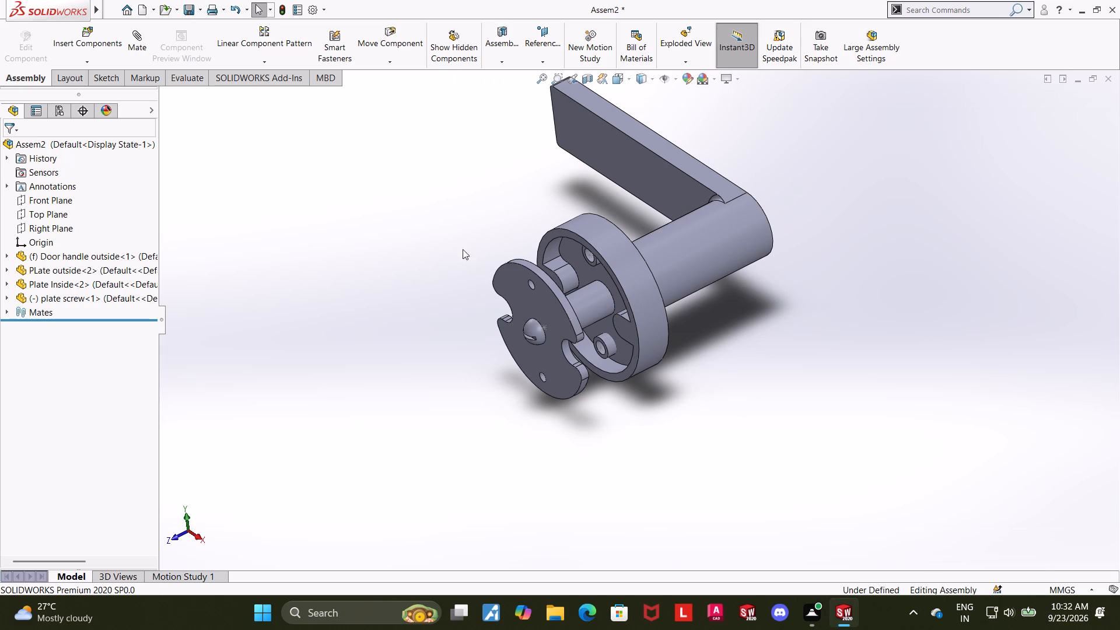
left_click(109, 48)
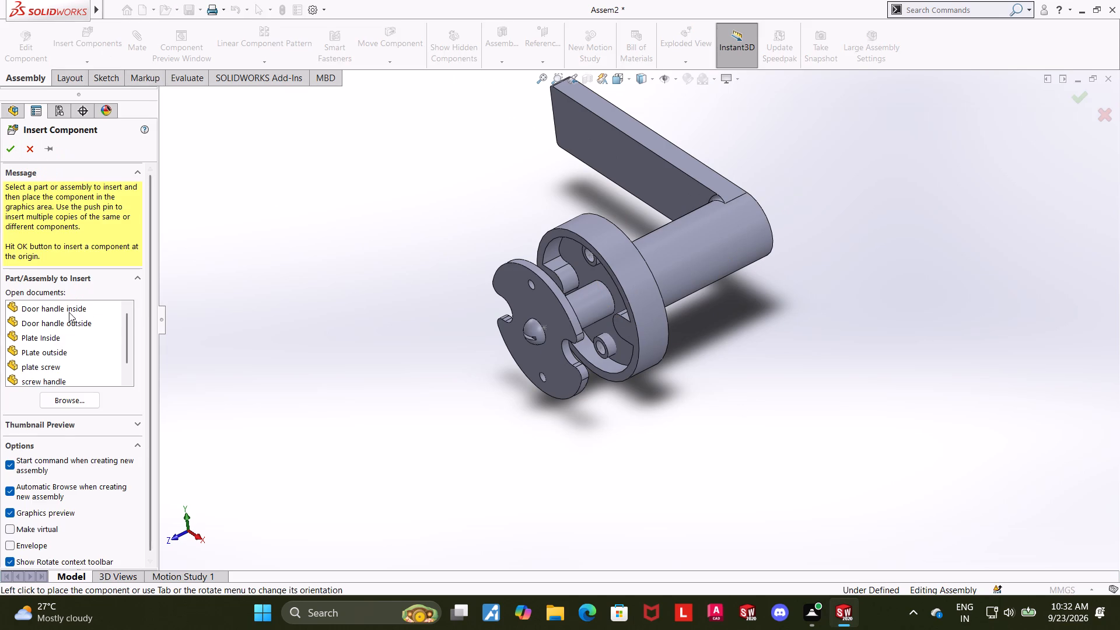
left_click(72, 307)
scroll(386, 362, "up", 2)
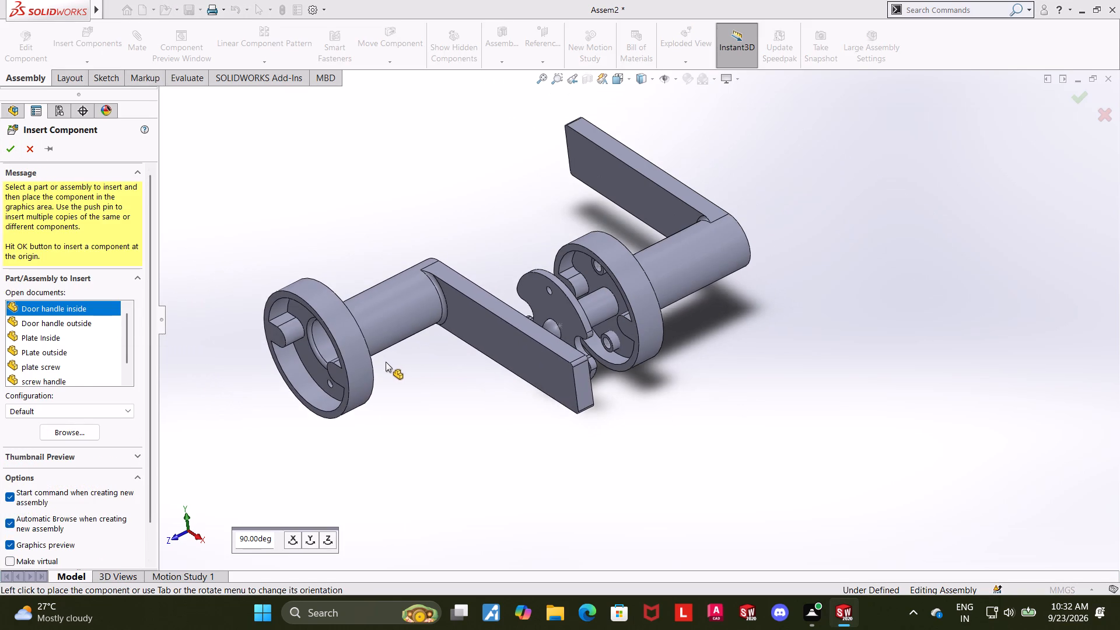
scroll(386, 361, "up", 1)
left_click(386, 361)
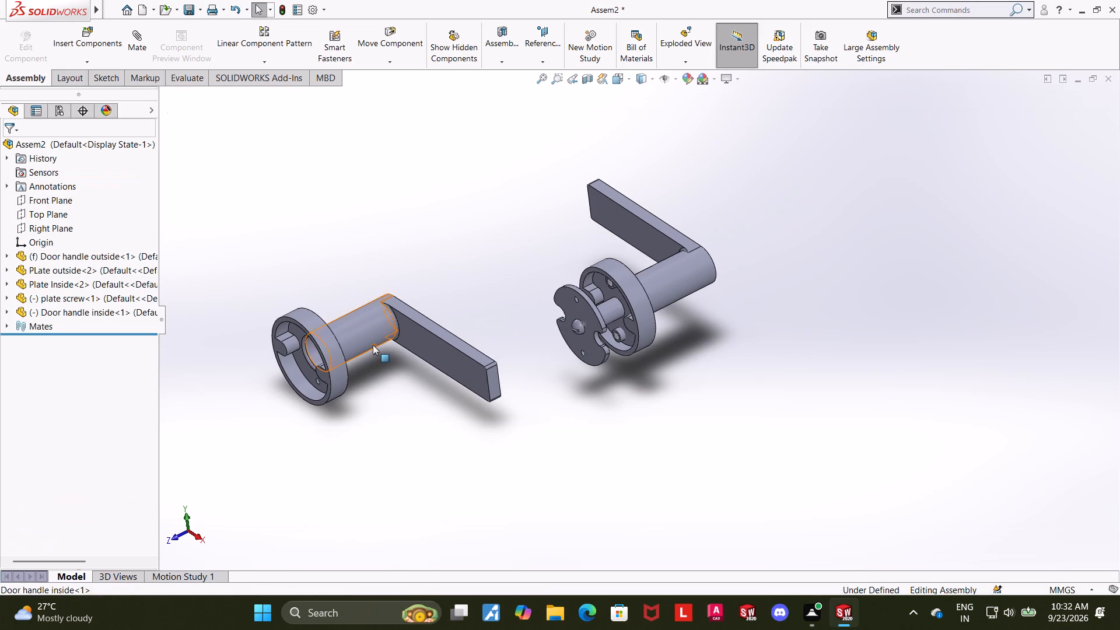
Rotate the inside handle about half a turn around its vertical axis so its open base faces the inside plate.
left_click(373, 345)
left_click(450, 432)
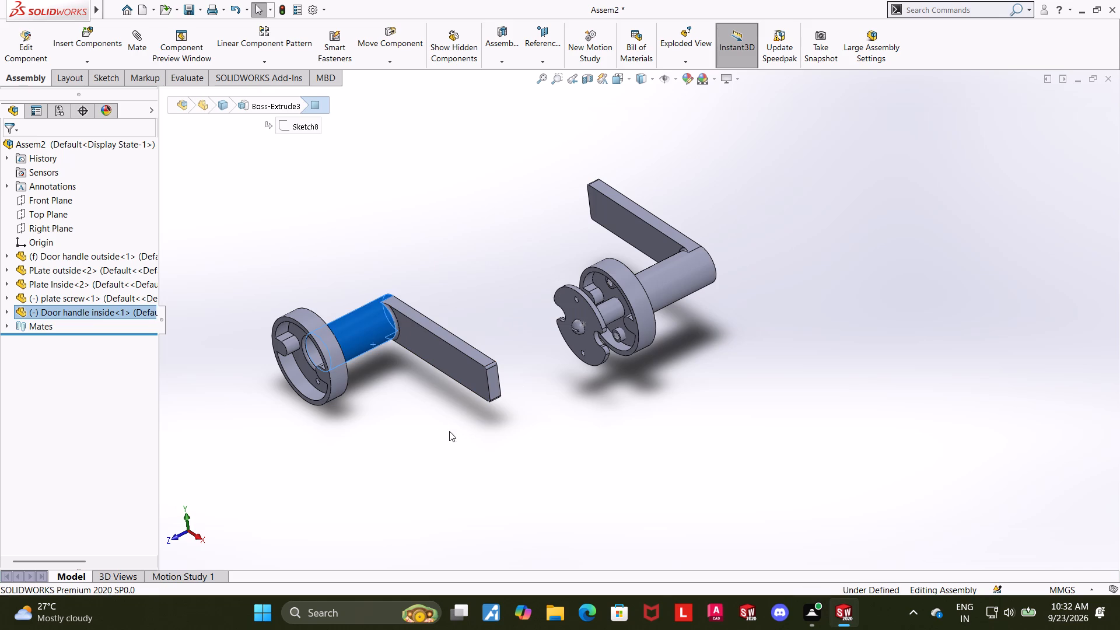
right_click(363, 334)
left_click(423, 395)
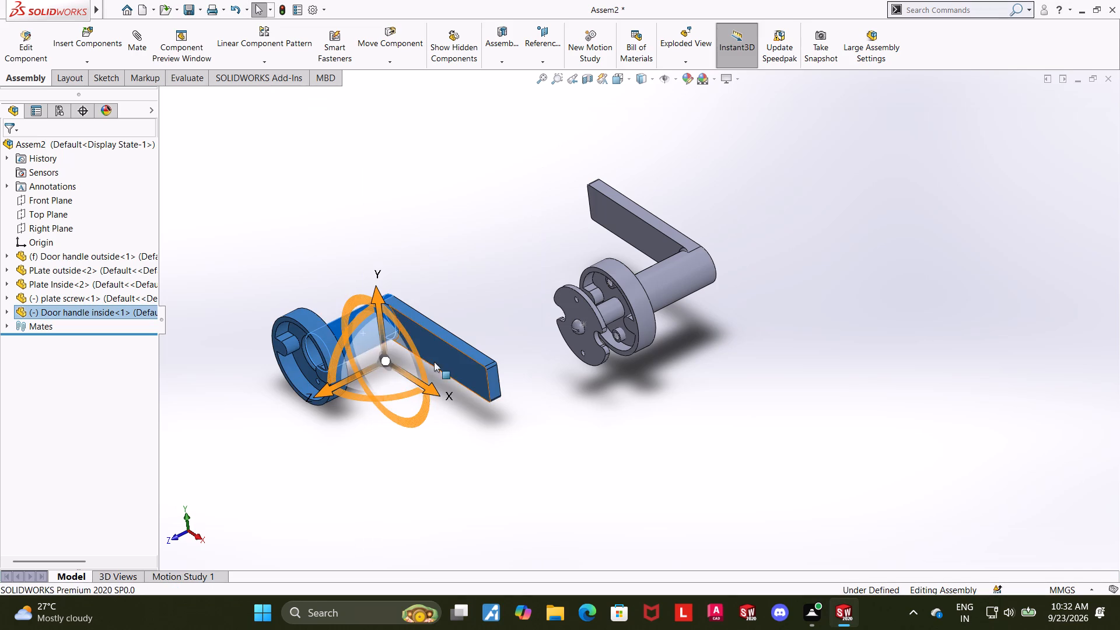
left_click_drag(388, 397, 318, 185)
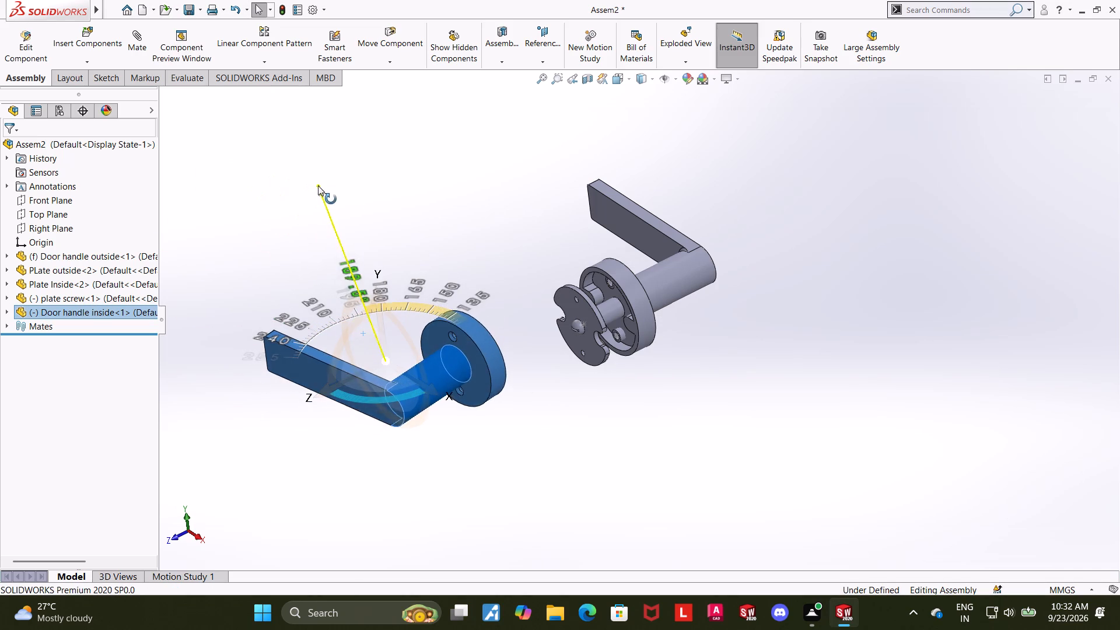
left_click_drag(318, 185, 388, 202)
left_click_drag(678, 429, 678, 436)
Add a concentric mate between the circular recess wall of the inside handle's base and the inside plate's outer rim.
middle_click_drag(681, 353, 588, 425)
scroll(416, 335, "down", 7)
left_click(656, 303)
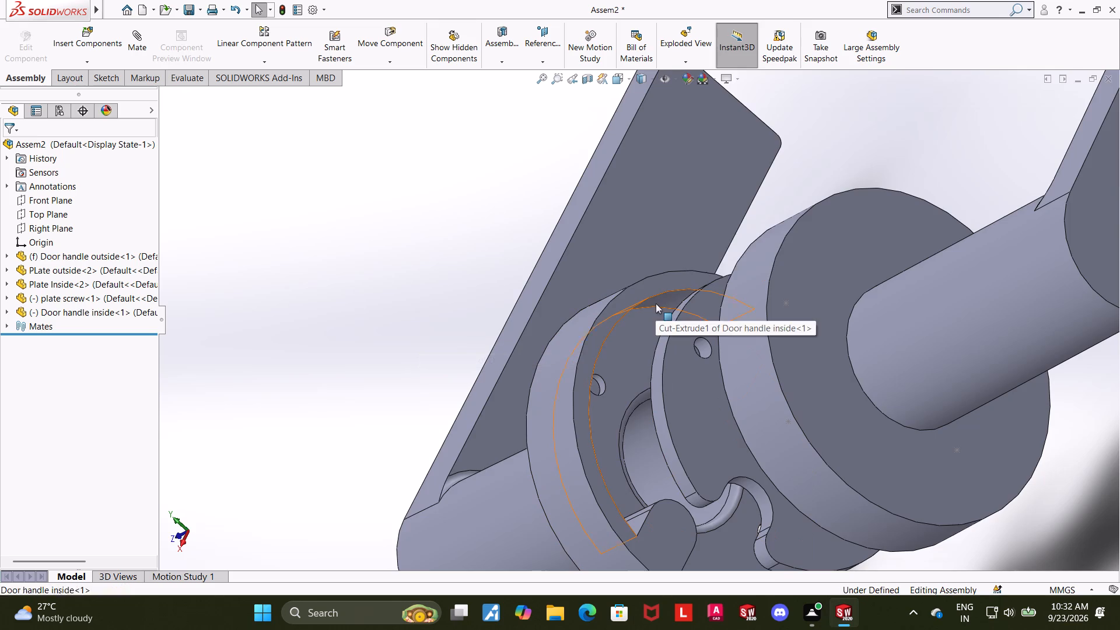
middle_click_drag(360, 289, 439, 317)
left_click(1072, 365, "ctrl")
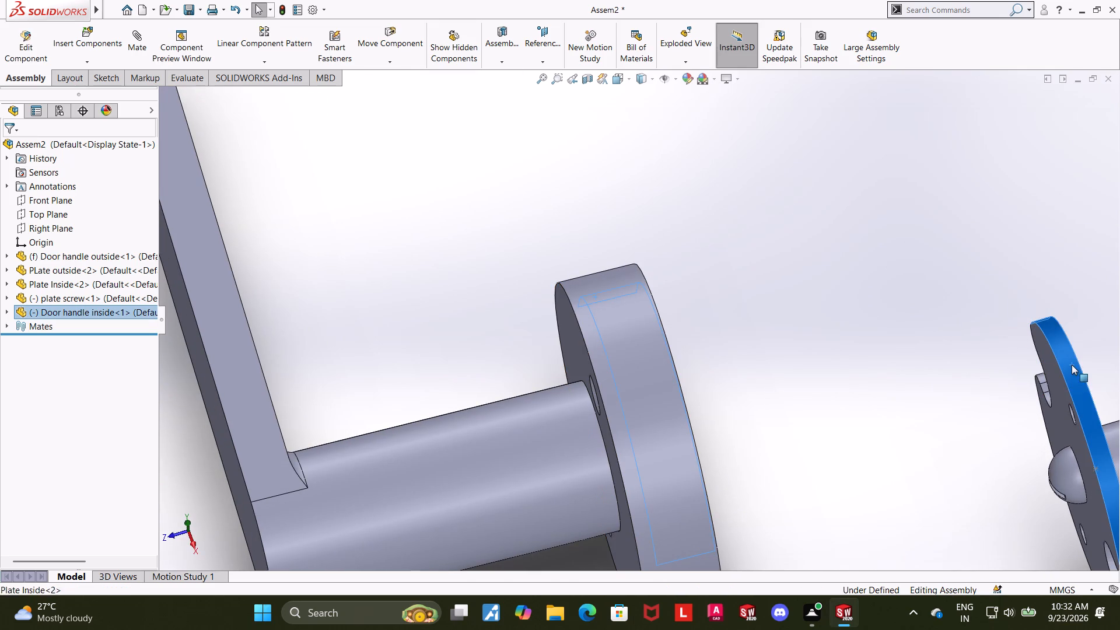
left_click(138, 37)
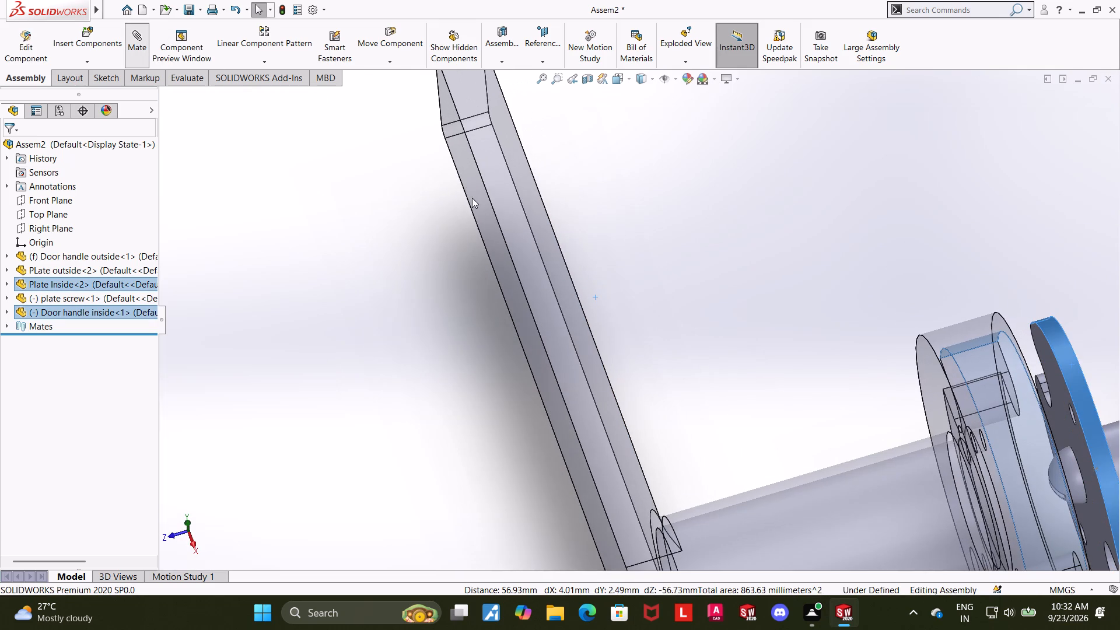
left_click(6, 142)
Add a concentric mate between one notch face of the inside plate and the matching rounded boss in the inside handle's base.
scroll(508, 248, "up", 6)
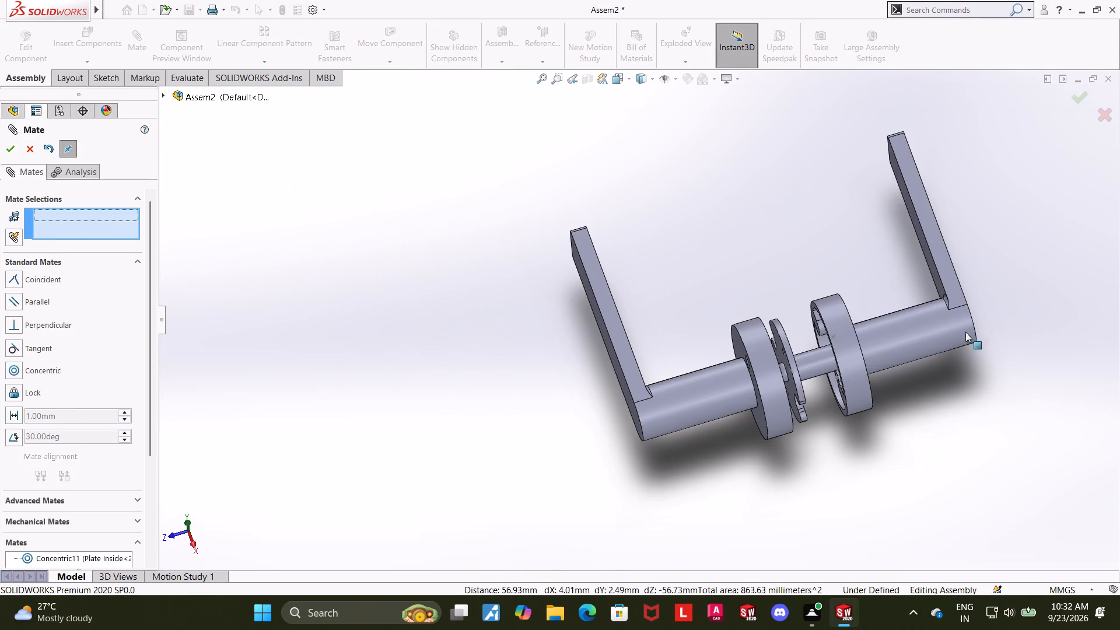
middle_click_drag(810, 431, 741, 448)
scroll(750, 400, "down", 3)
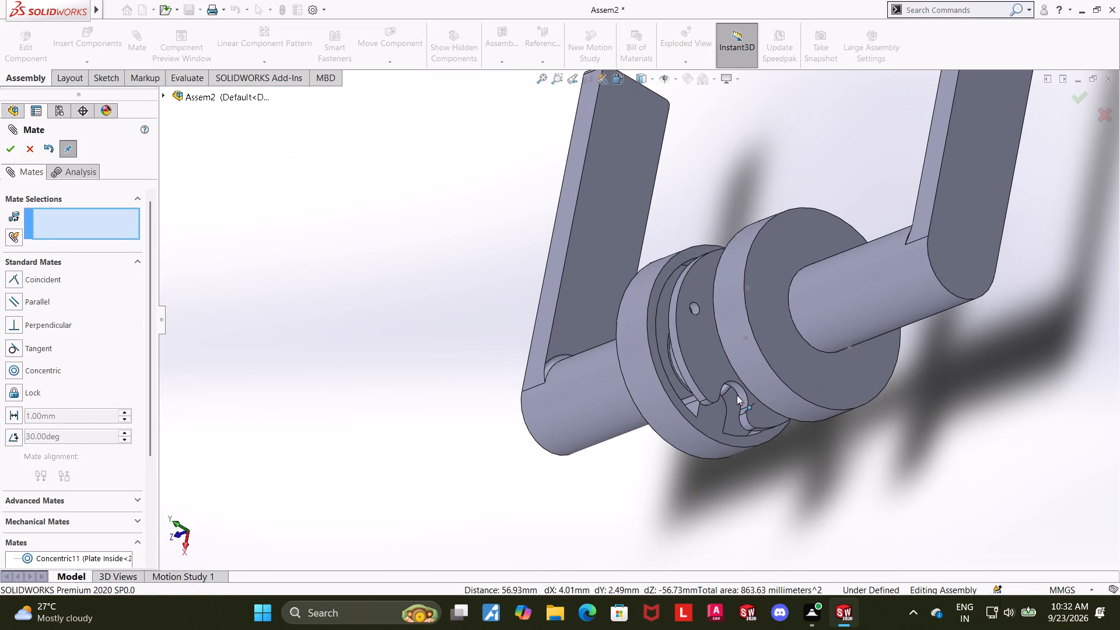
left_click(741, 394)
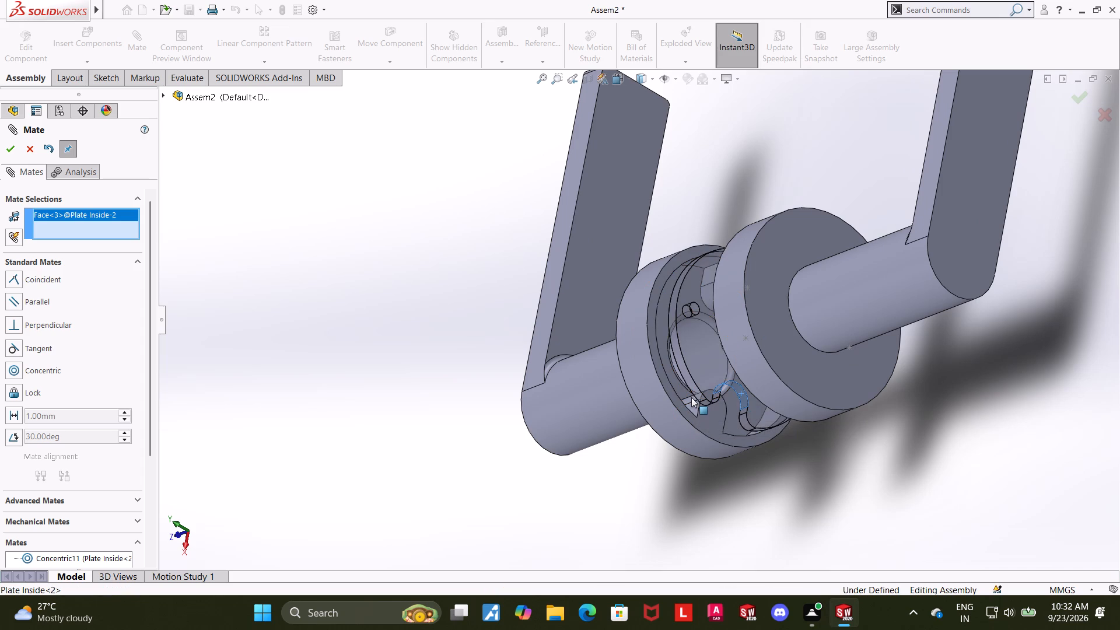
left_click(690, 398, "ctrl")
left_click(13, 149)
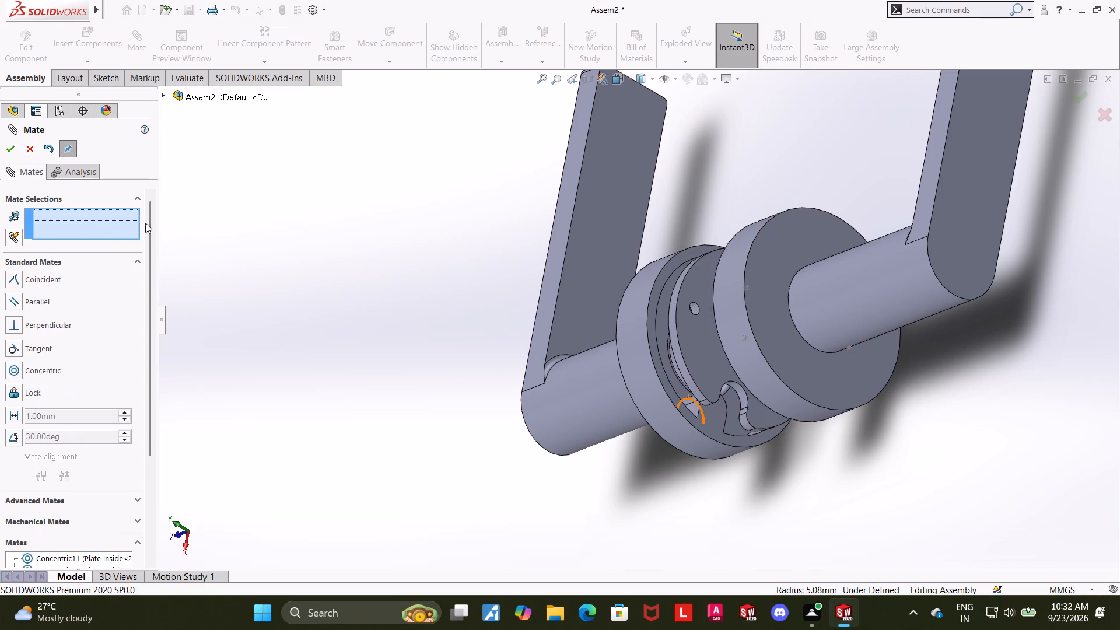
Add a concentric mate between the opposite rounded boss in the inside handle's base and the inside plate's other notch face.
scroll(304, 311, "up", 4)
middle_click_drag(673, 239, 684, 314)
scroll(704, 275, "down", 7)
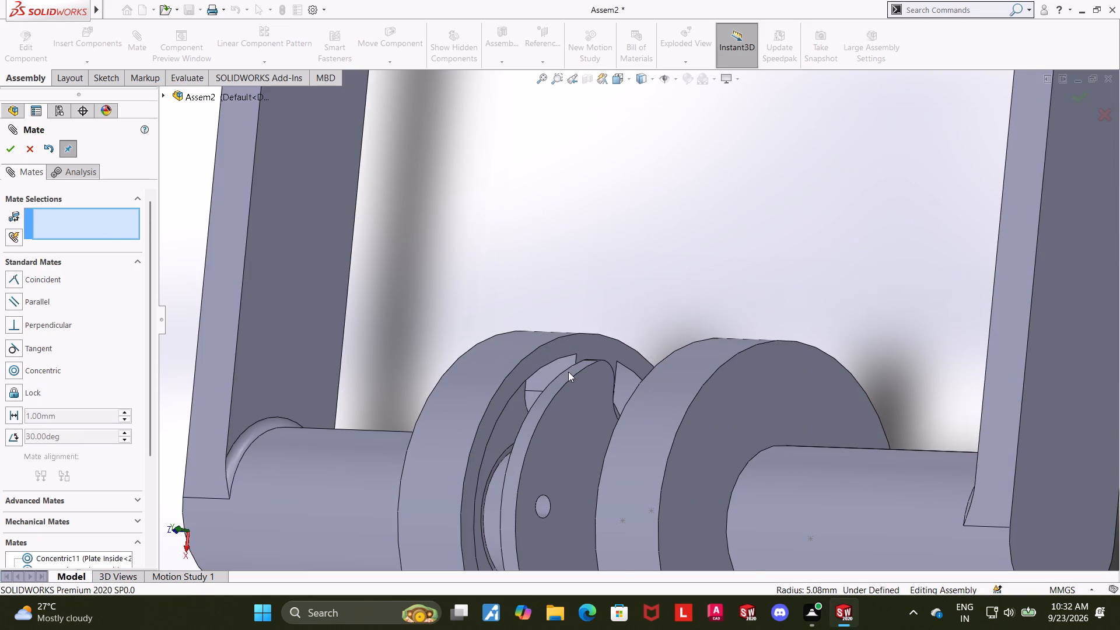
middle_click_drag(691, 294, 703, 309)
left_click(540, 404)
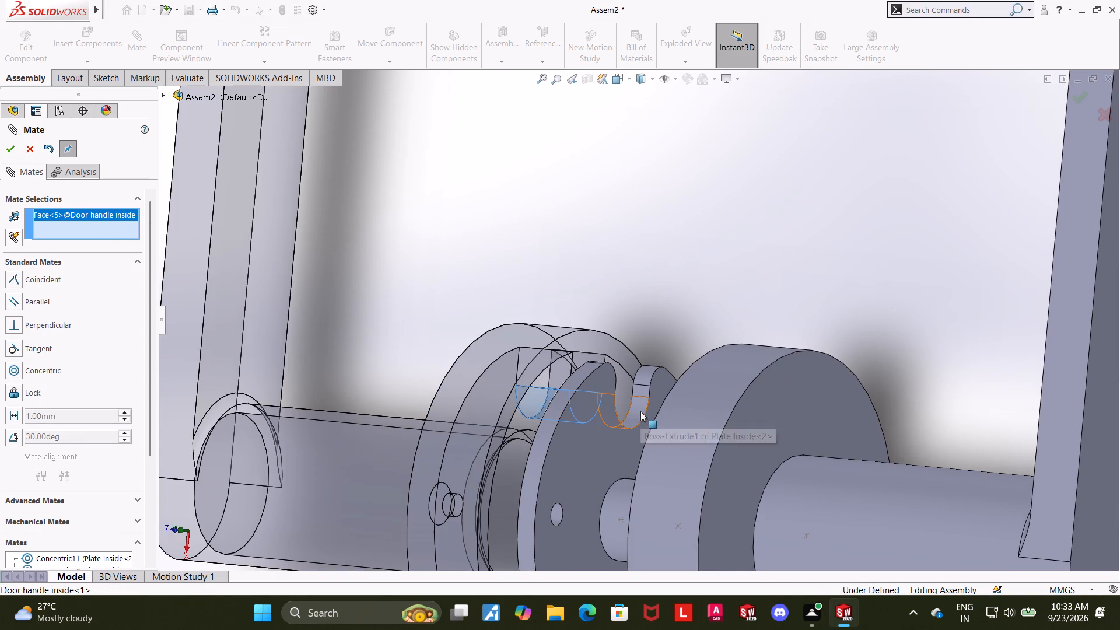
left_click(640, 411, "ctrl")
left_click(10, 146)
Add a coincident mate between the recessed inner face of the inside handle's base and the inside plate's front face.
scroll(610, 205, "up", 4)
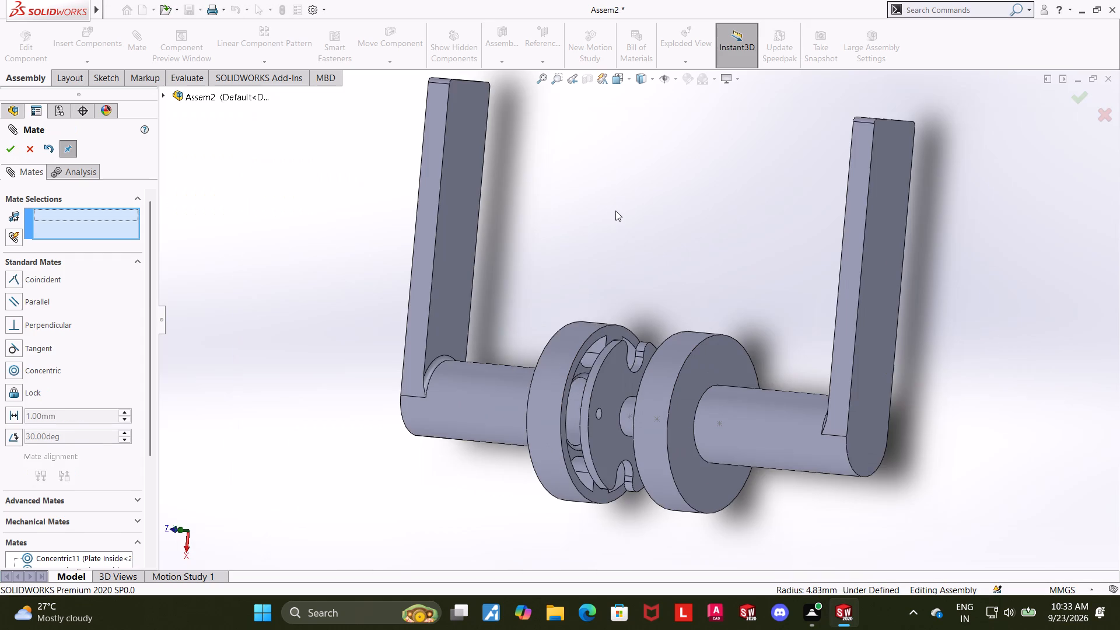
middle_click(616, 211)
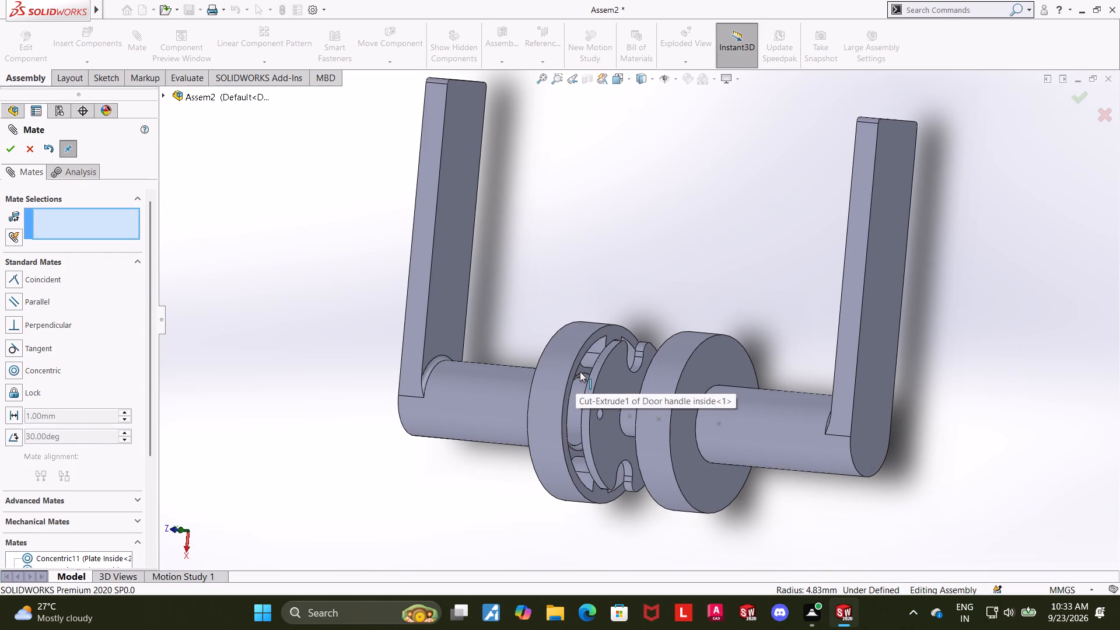
left_click(582, 370)
middle_click_drag(696, 248, 783, 296)
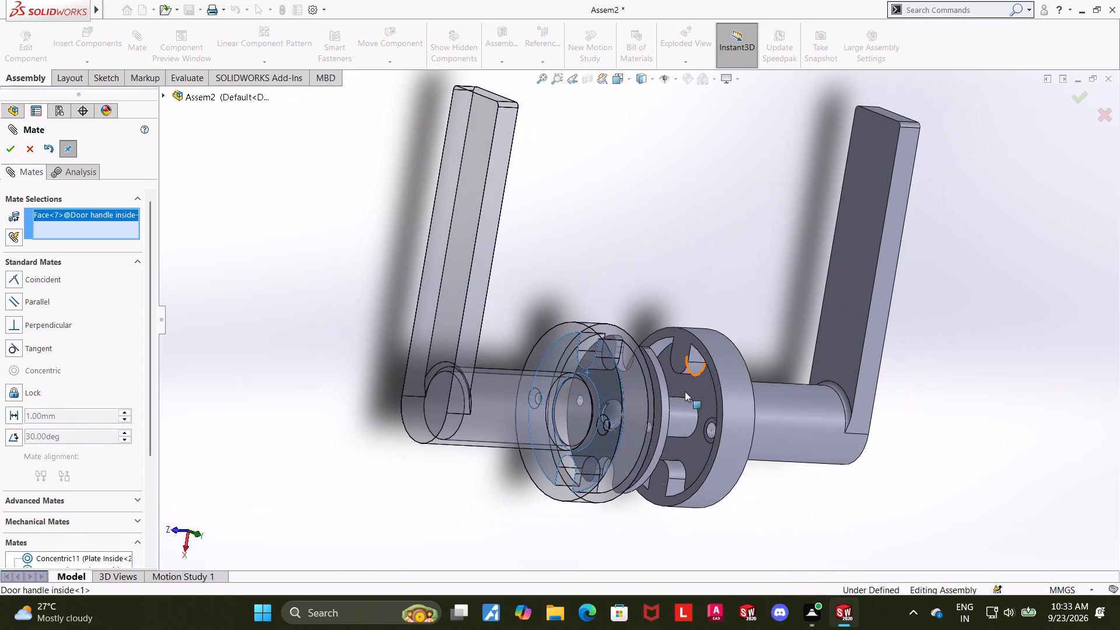
left_click(650, 387, "ctrl")
left_click(10, 144)
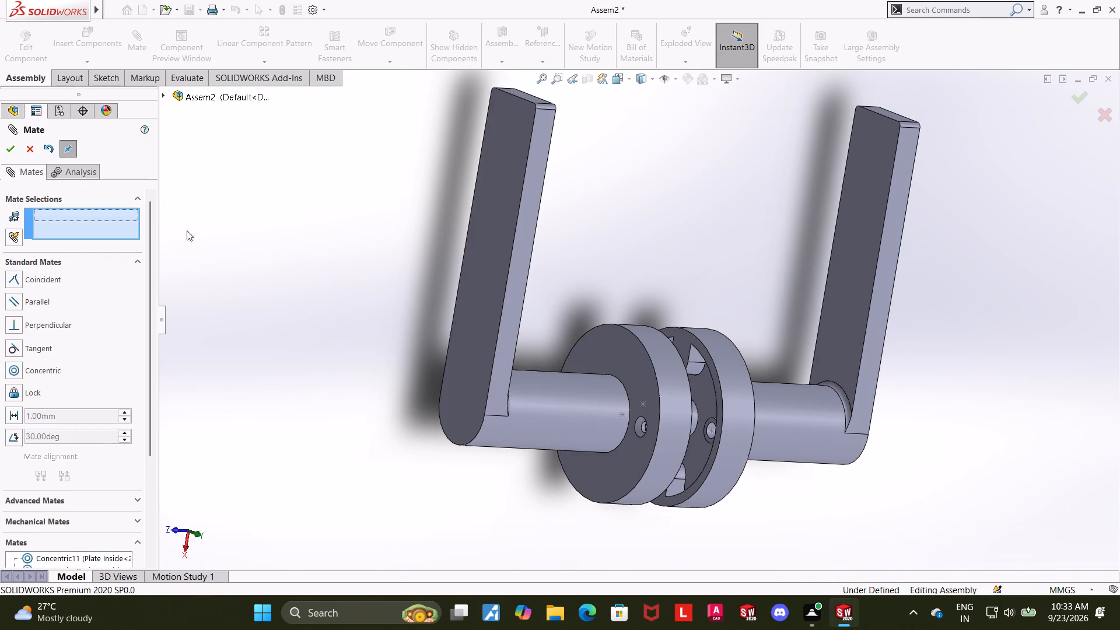
middle_click_drag(419, 272, 447, 474)
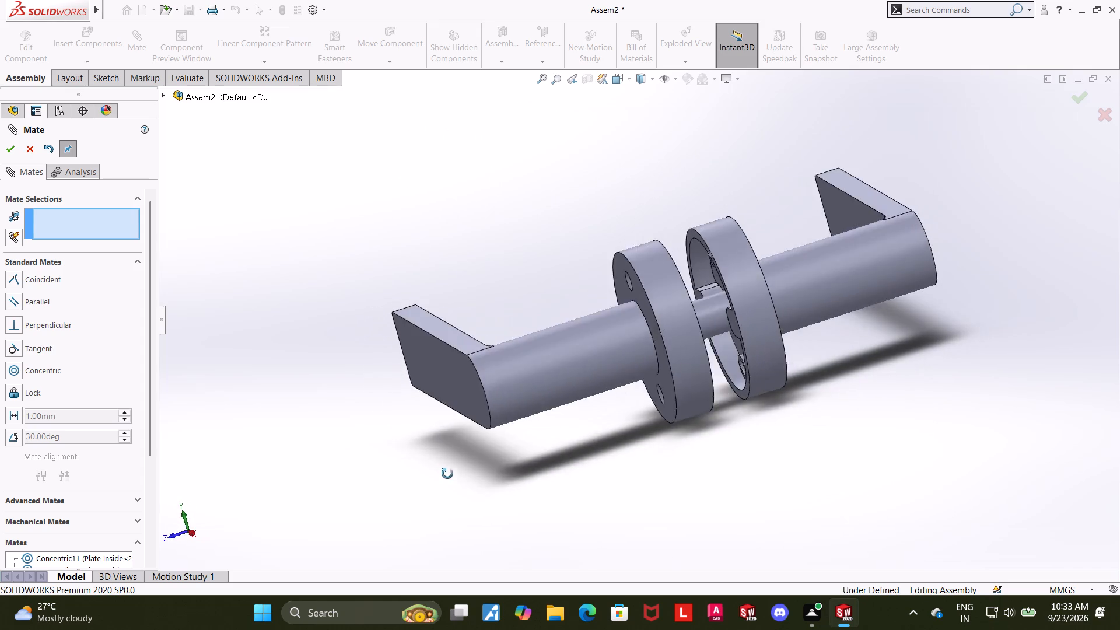
middle_click_drag(447, 474, 480, 485)
scroll(730, 211, "up", 3)
scroll(802, 278, "down", 2)
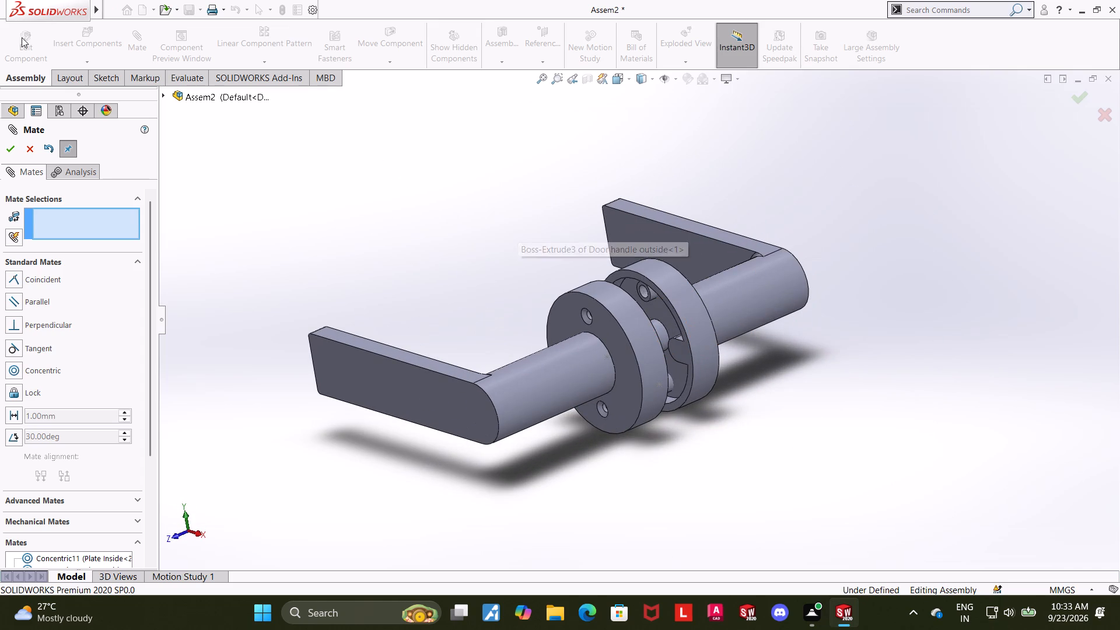
left_click(27, 146)
Insert the screw handle part into the assembly above the inside handle's lever.
left_click(91, 27)
scroll(47, 349, "down", 4)
left_click(49, 364)
left_click(376, 212)
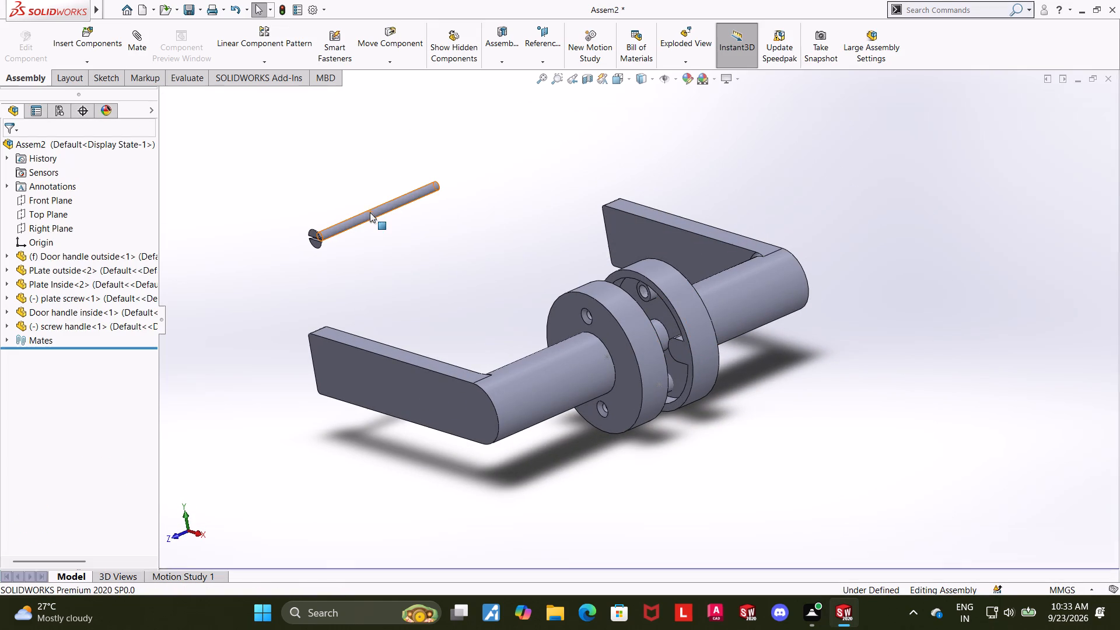
Place a second copy of the handle screw beside the first one.
left_click_drag(370, 212, 477, 180, "ctrl")
left_click(470, 260)
left_click(480, 184)
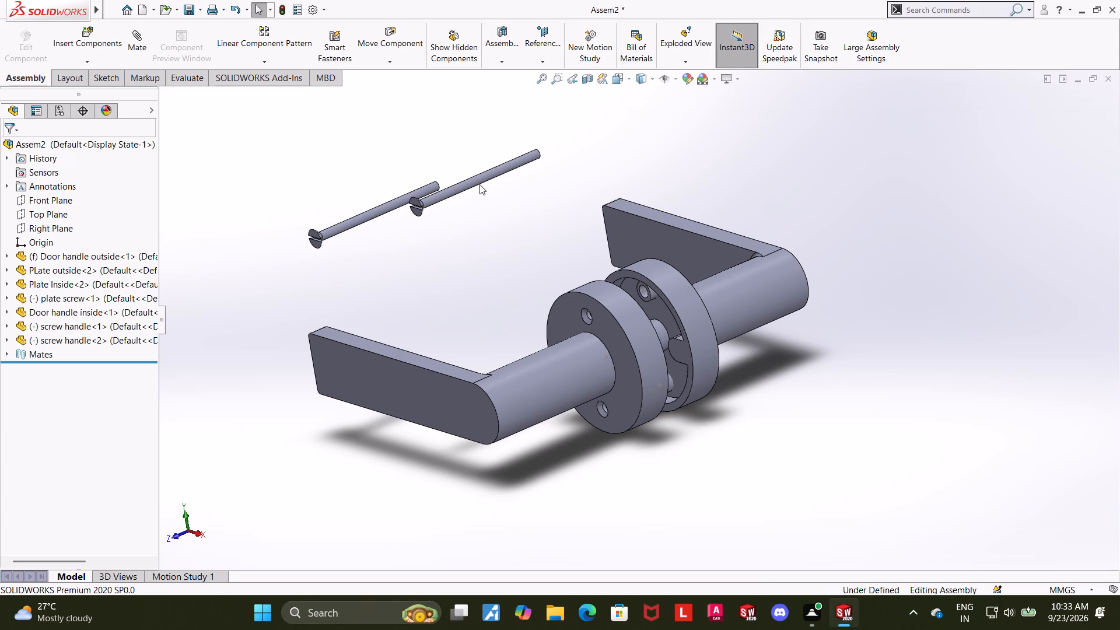
Add a concentric mate between the second handle screw's shank and the upper hole in the inside handle's base.
left_click(477, 178)
middle_click_drag(512, 285, 530, 284)
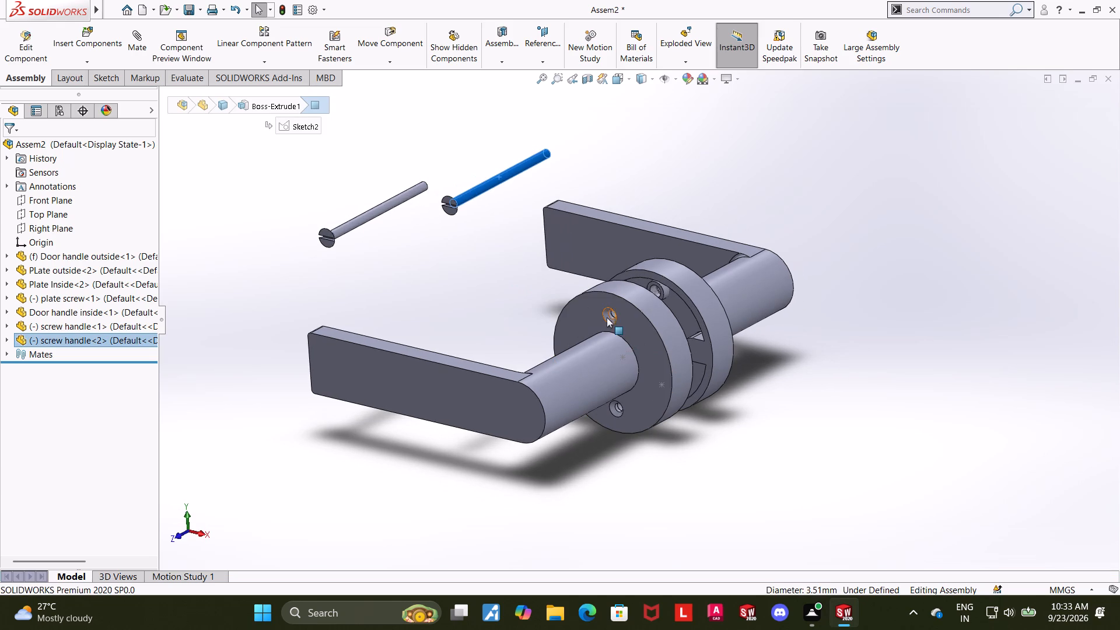
left_click(611, 316, "ctrl")
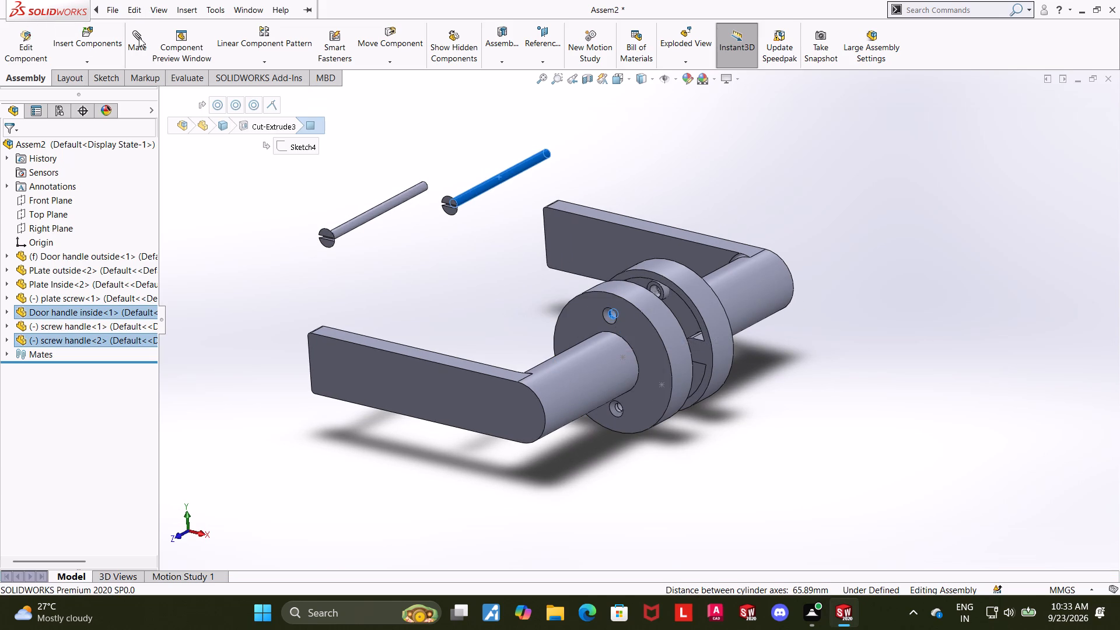
left_click(139, 37)
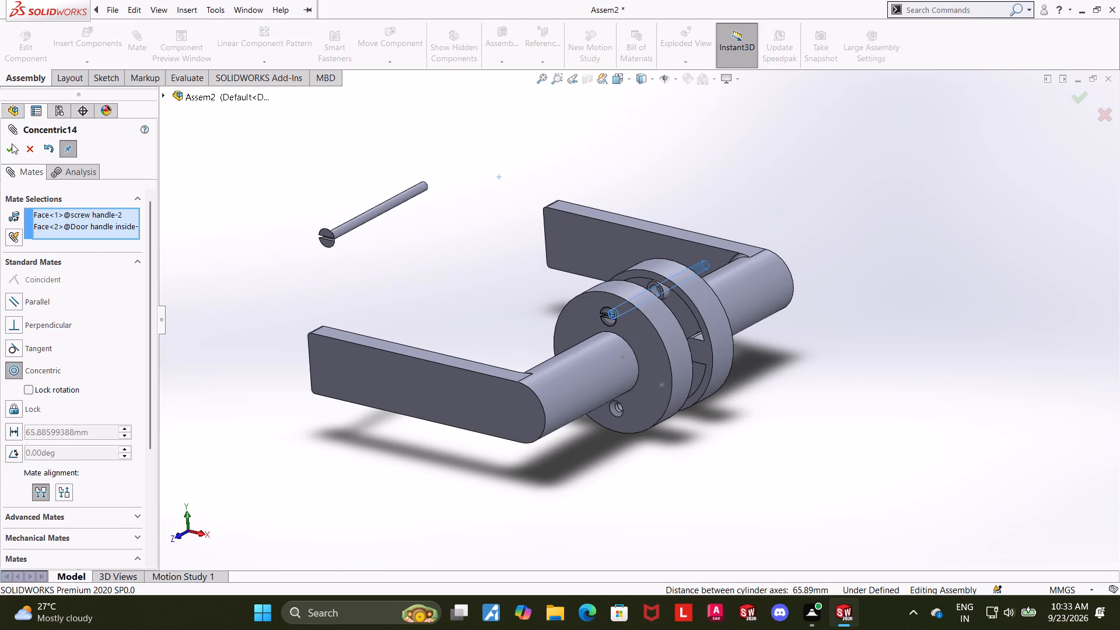
left_click(12, 143)
left_click_drag(612, 316, 536, 365)
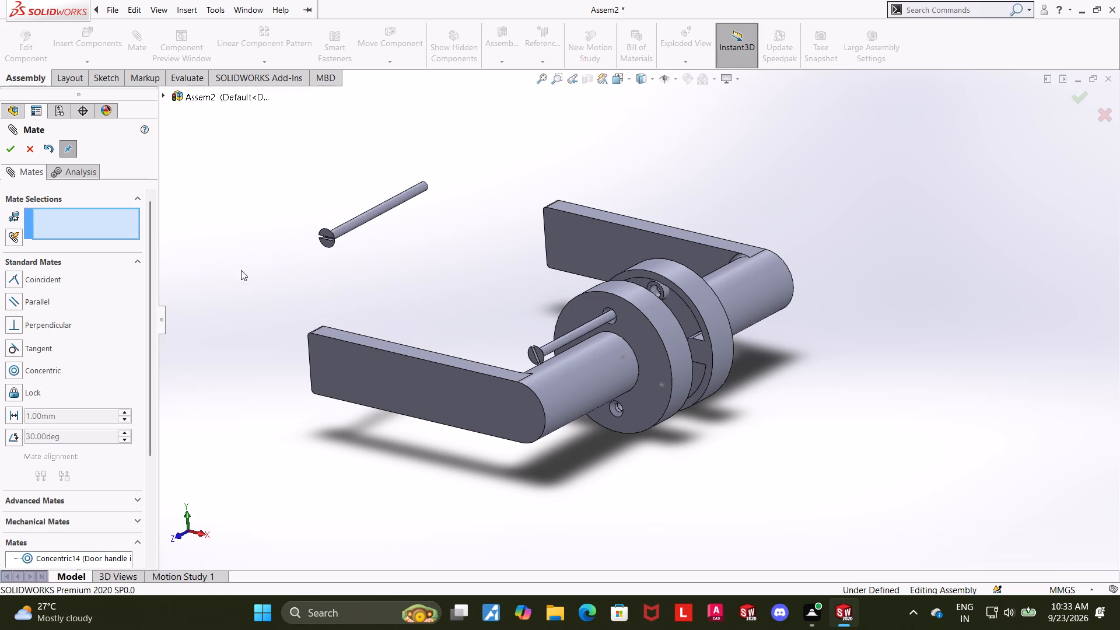
left_click(26, 153)
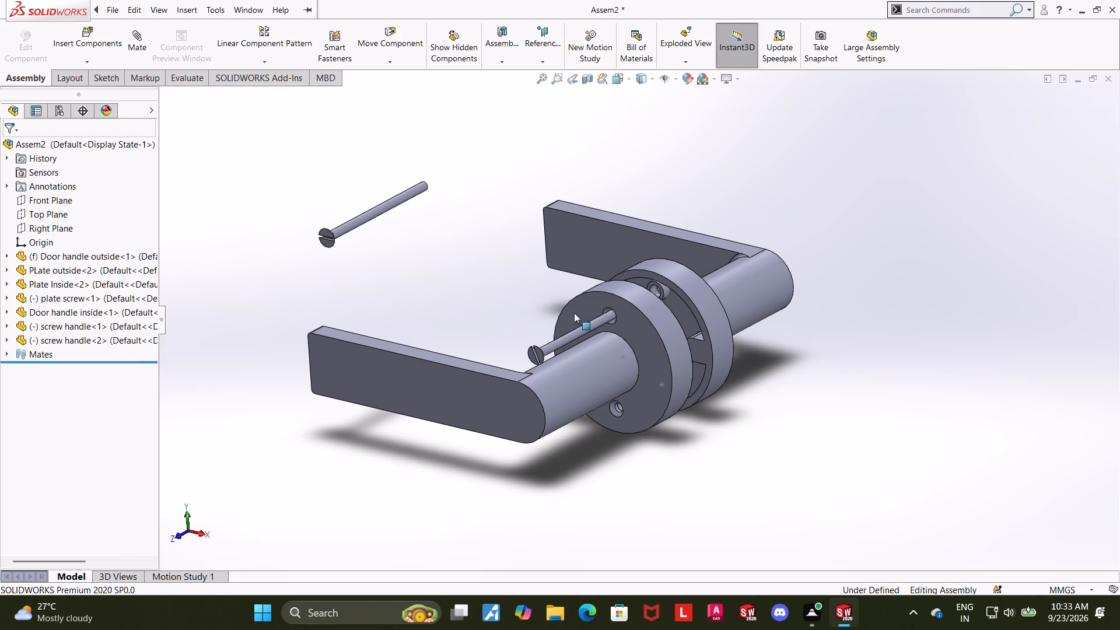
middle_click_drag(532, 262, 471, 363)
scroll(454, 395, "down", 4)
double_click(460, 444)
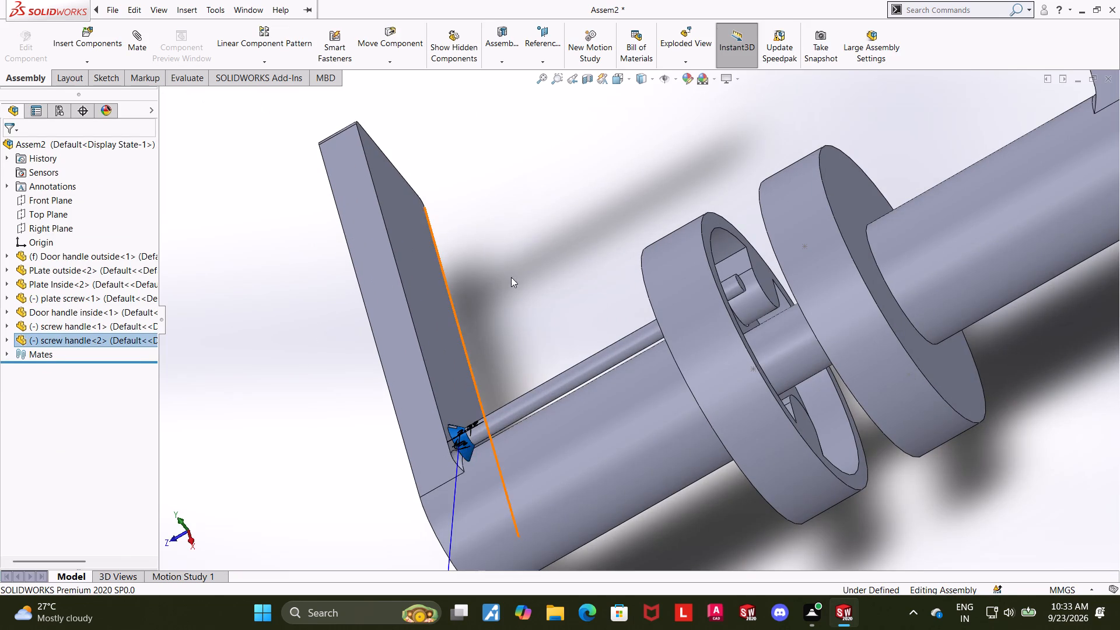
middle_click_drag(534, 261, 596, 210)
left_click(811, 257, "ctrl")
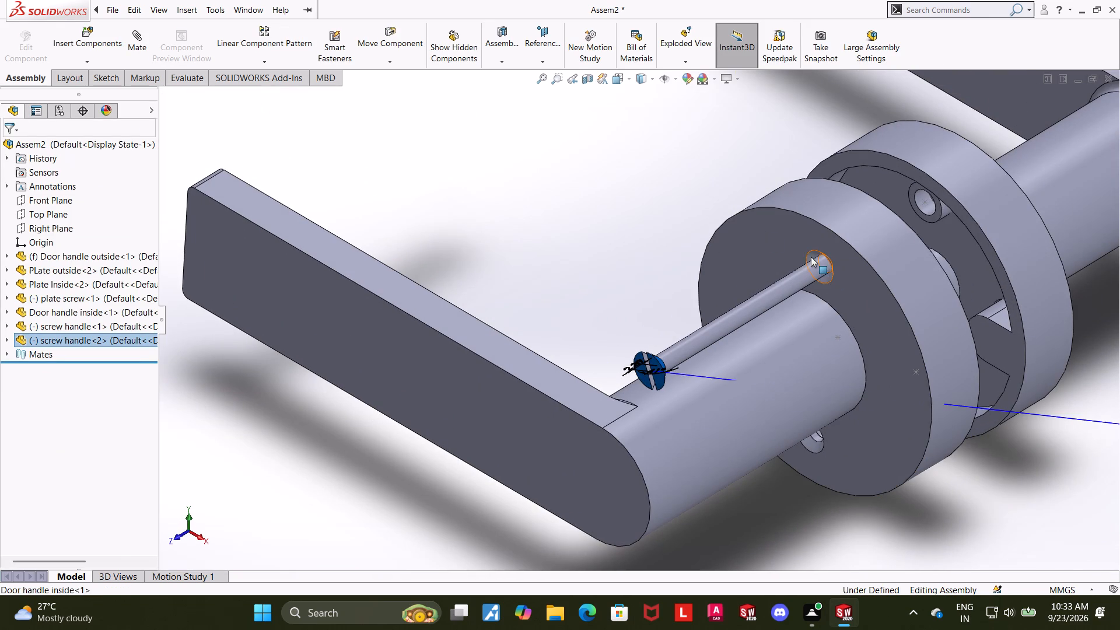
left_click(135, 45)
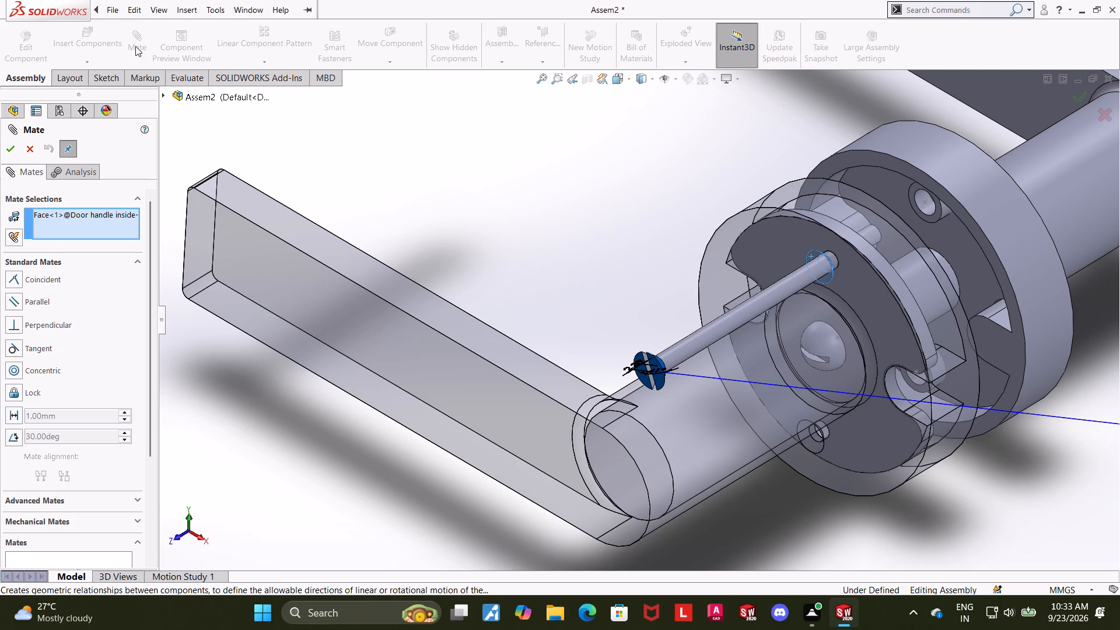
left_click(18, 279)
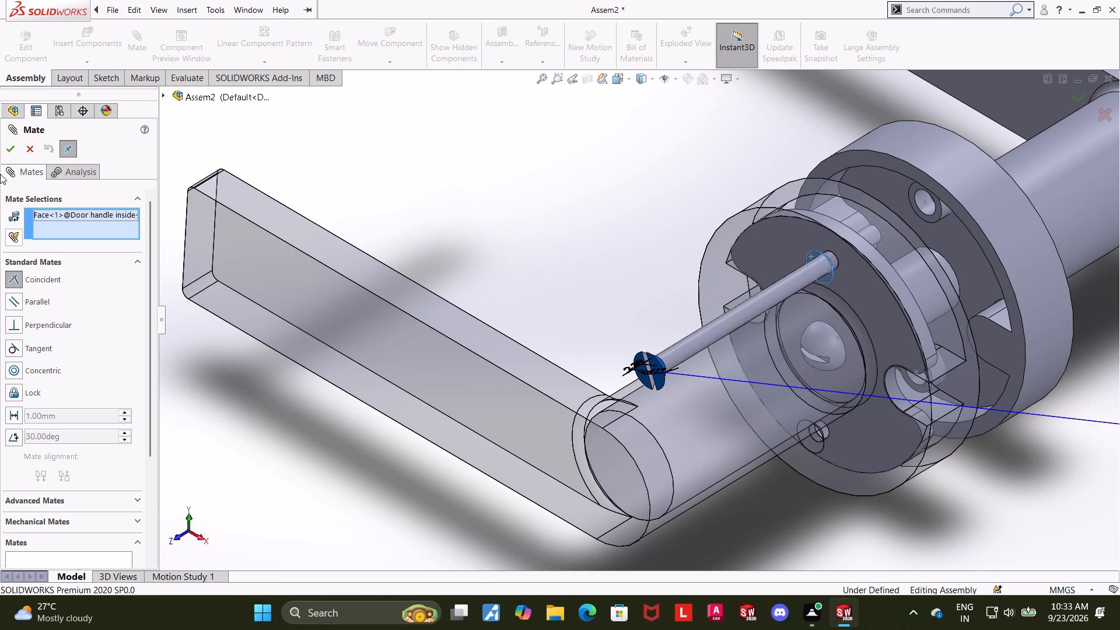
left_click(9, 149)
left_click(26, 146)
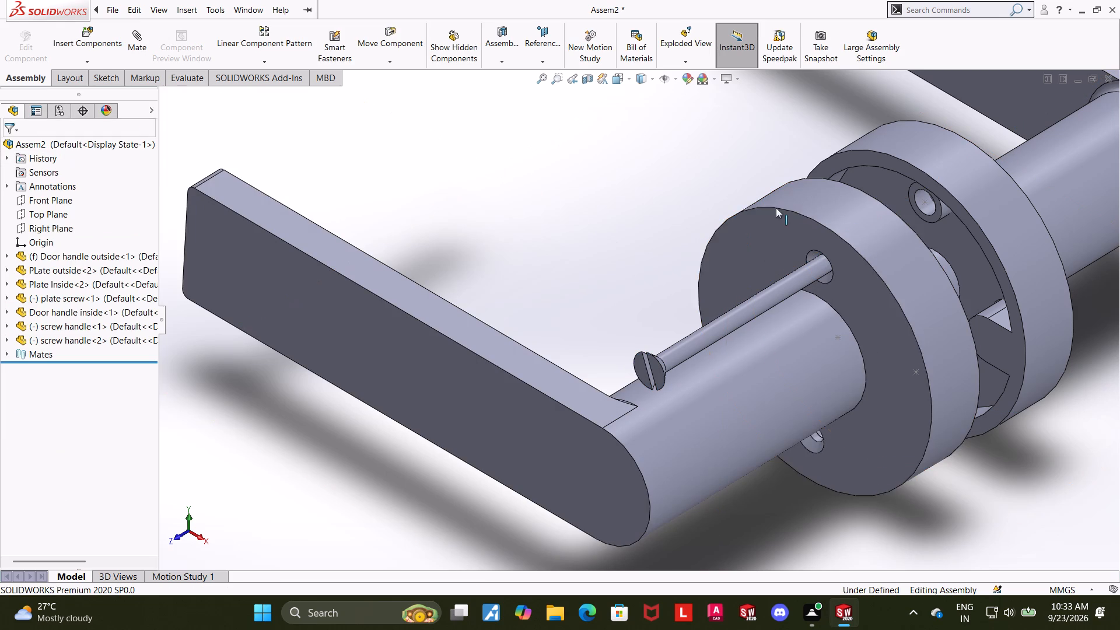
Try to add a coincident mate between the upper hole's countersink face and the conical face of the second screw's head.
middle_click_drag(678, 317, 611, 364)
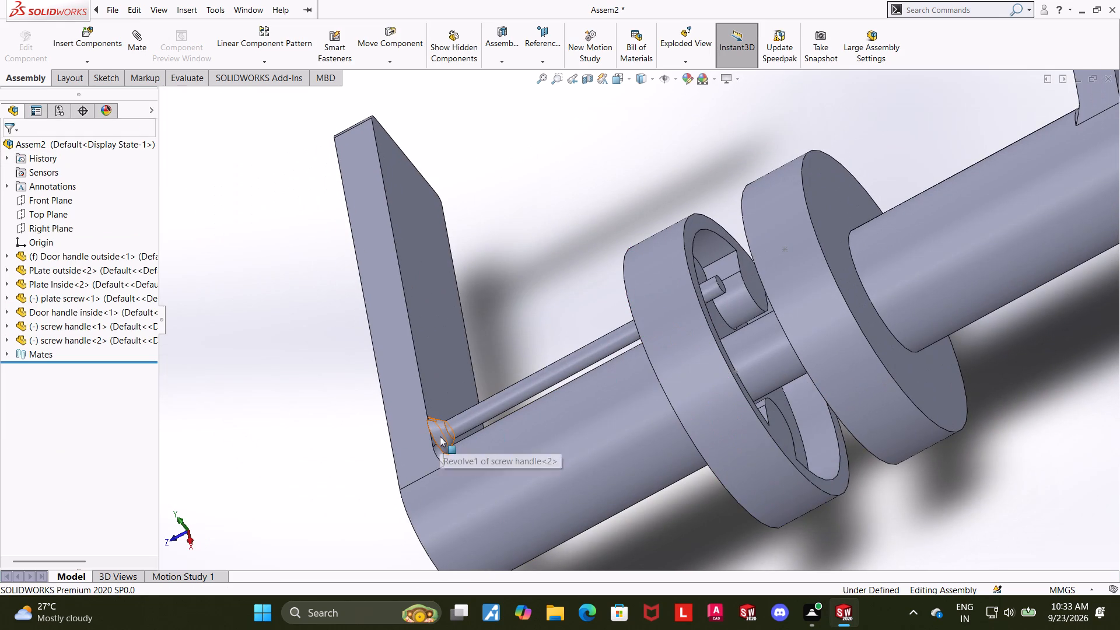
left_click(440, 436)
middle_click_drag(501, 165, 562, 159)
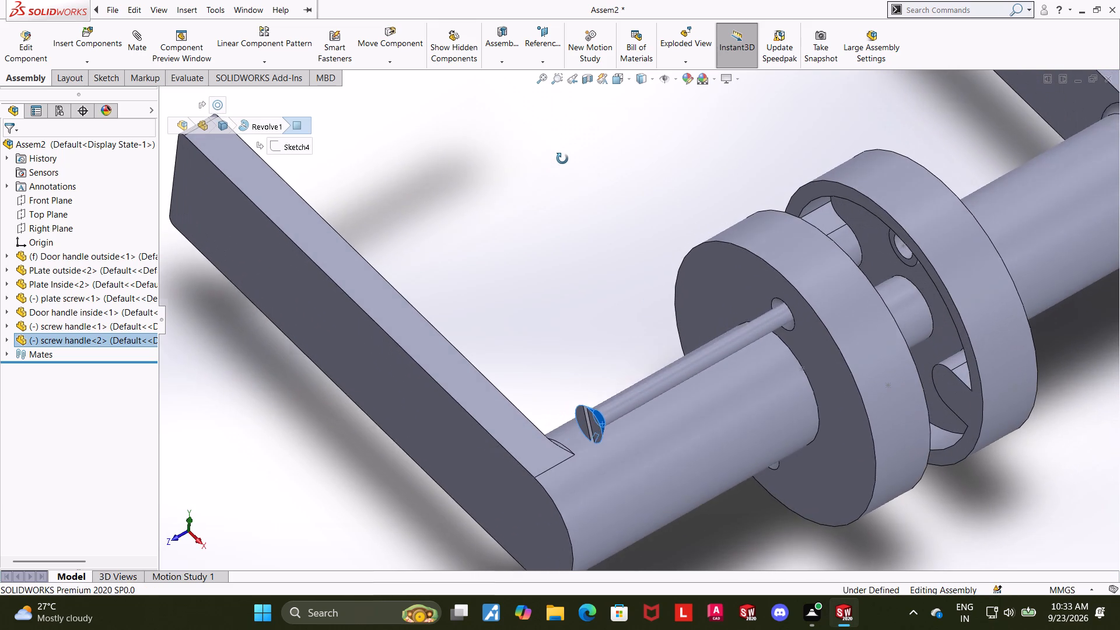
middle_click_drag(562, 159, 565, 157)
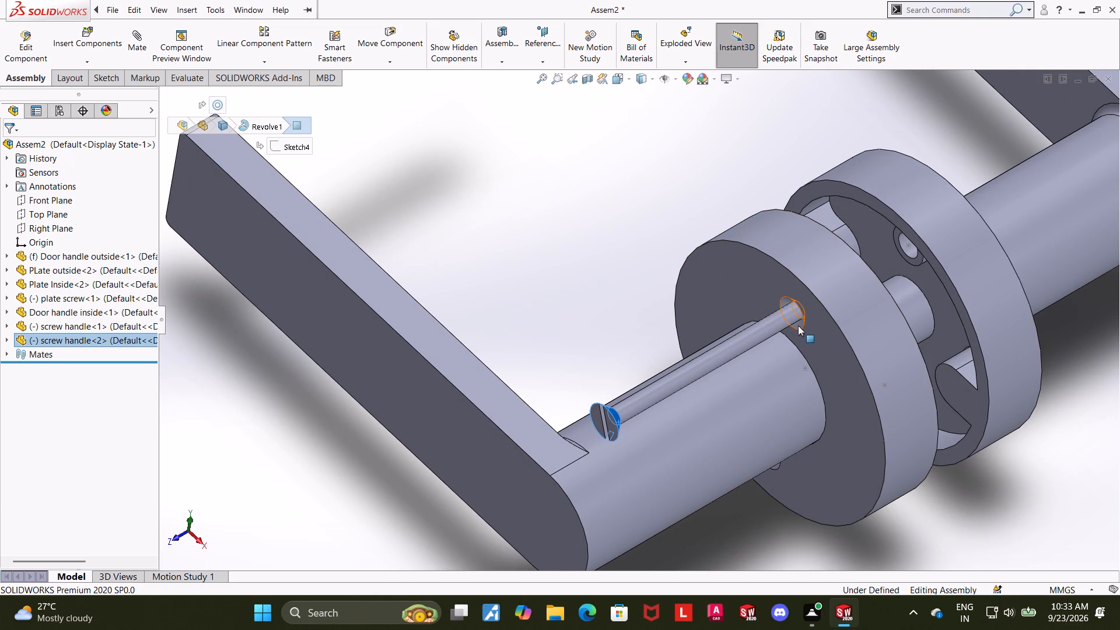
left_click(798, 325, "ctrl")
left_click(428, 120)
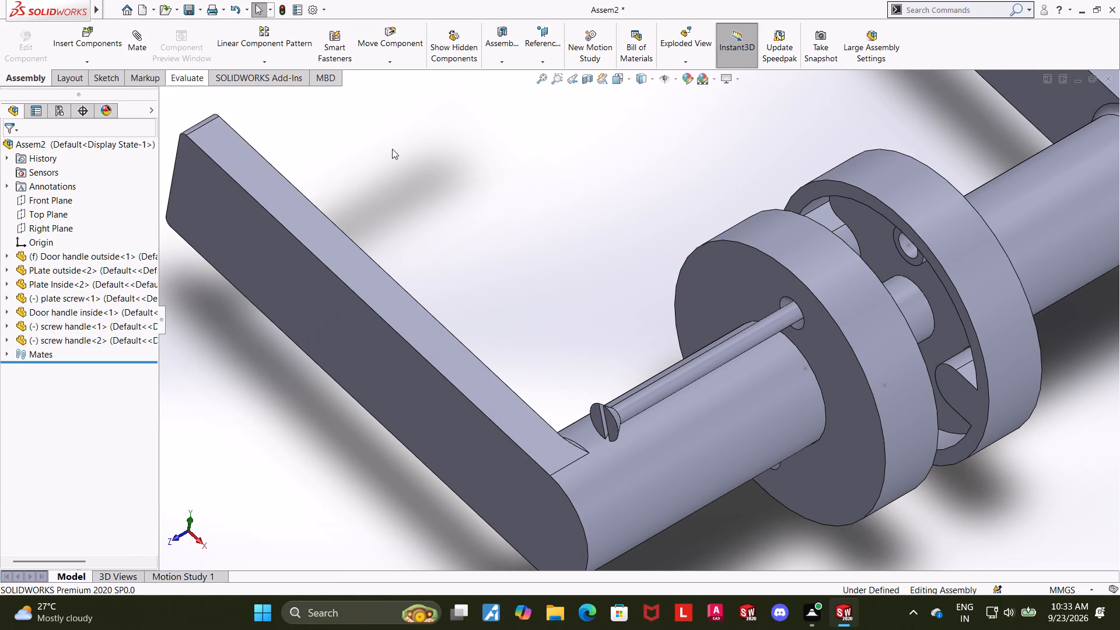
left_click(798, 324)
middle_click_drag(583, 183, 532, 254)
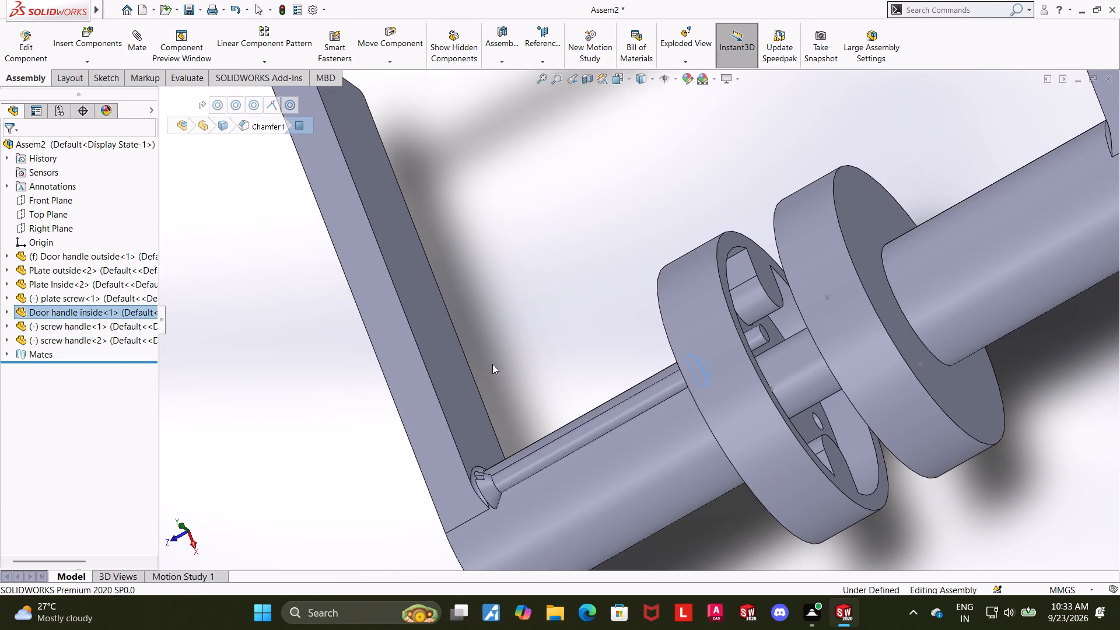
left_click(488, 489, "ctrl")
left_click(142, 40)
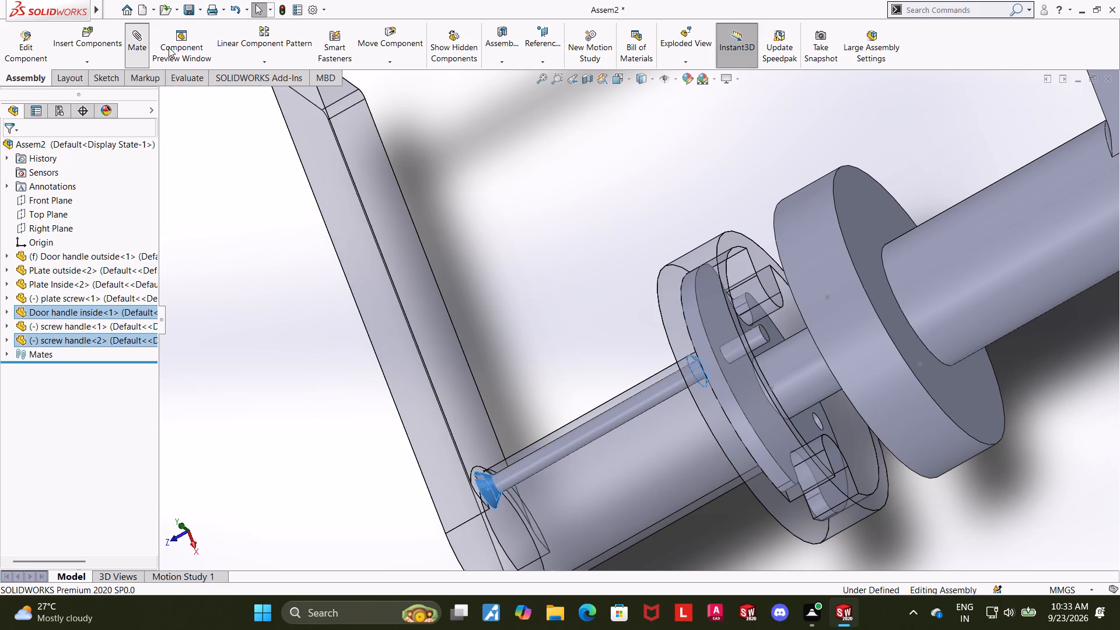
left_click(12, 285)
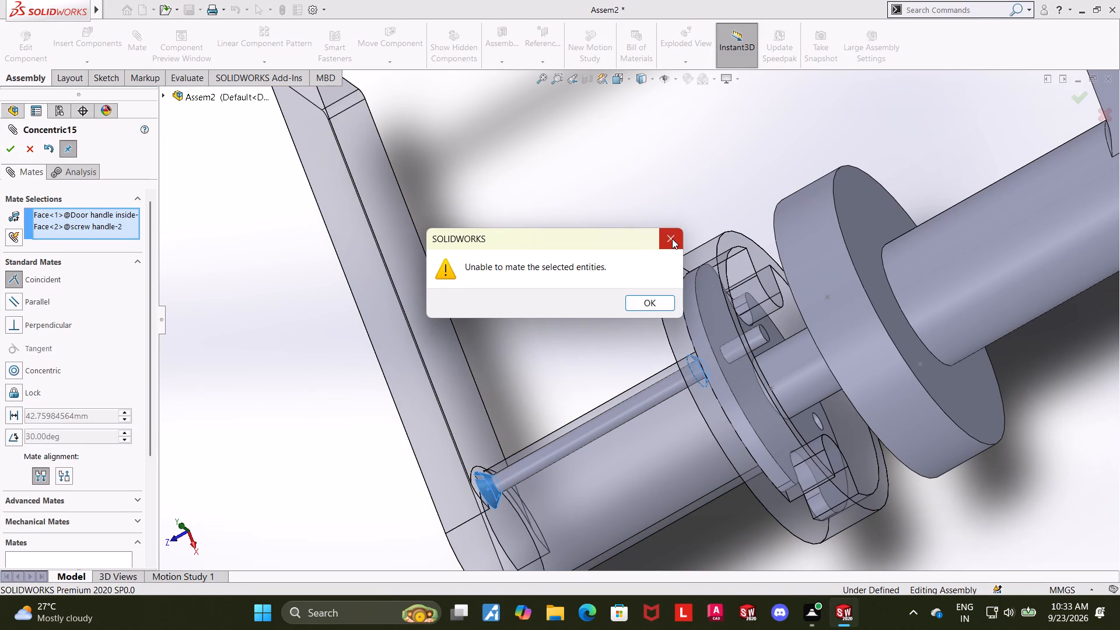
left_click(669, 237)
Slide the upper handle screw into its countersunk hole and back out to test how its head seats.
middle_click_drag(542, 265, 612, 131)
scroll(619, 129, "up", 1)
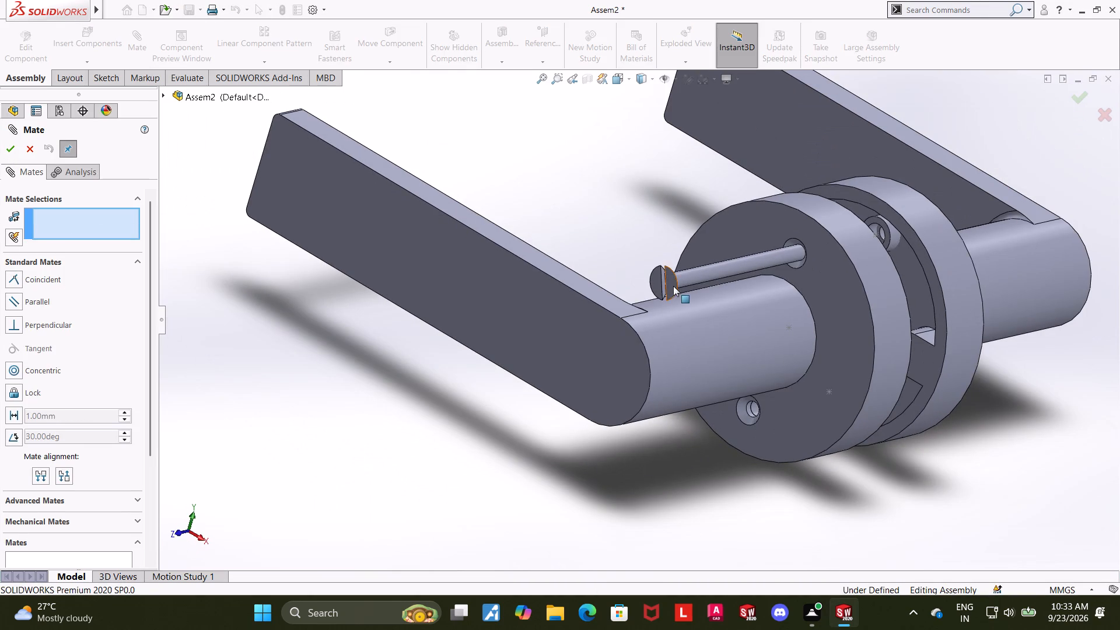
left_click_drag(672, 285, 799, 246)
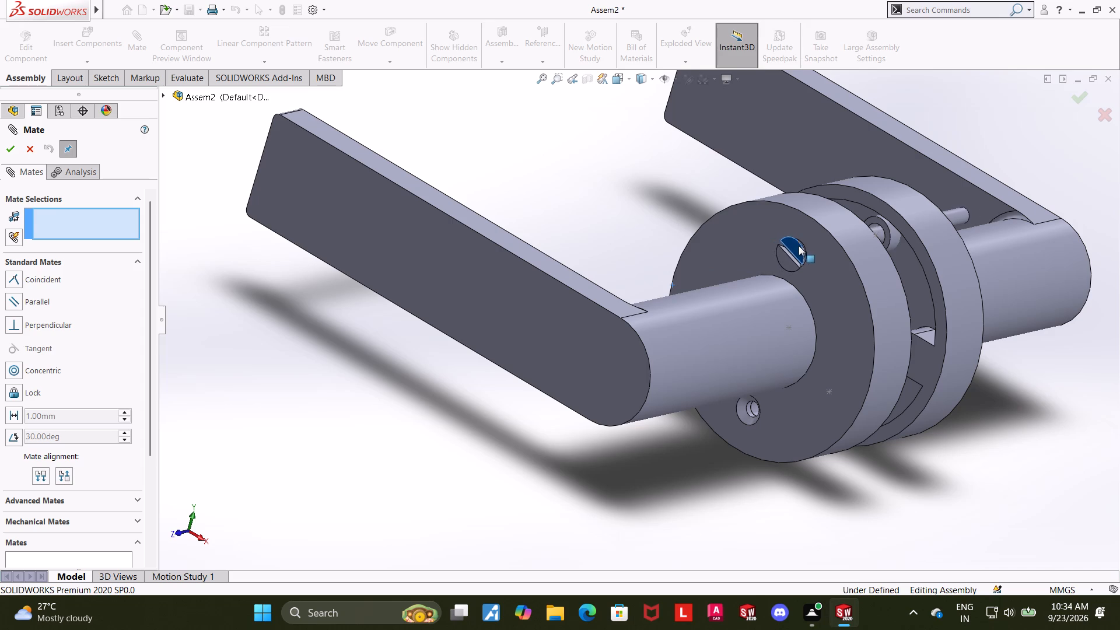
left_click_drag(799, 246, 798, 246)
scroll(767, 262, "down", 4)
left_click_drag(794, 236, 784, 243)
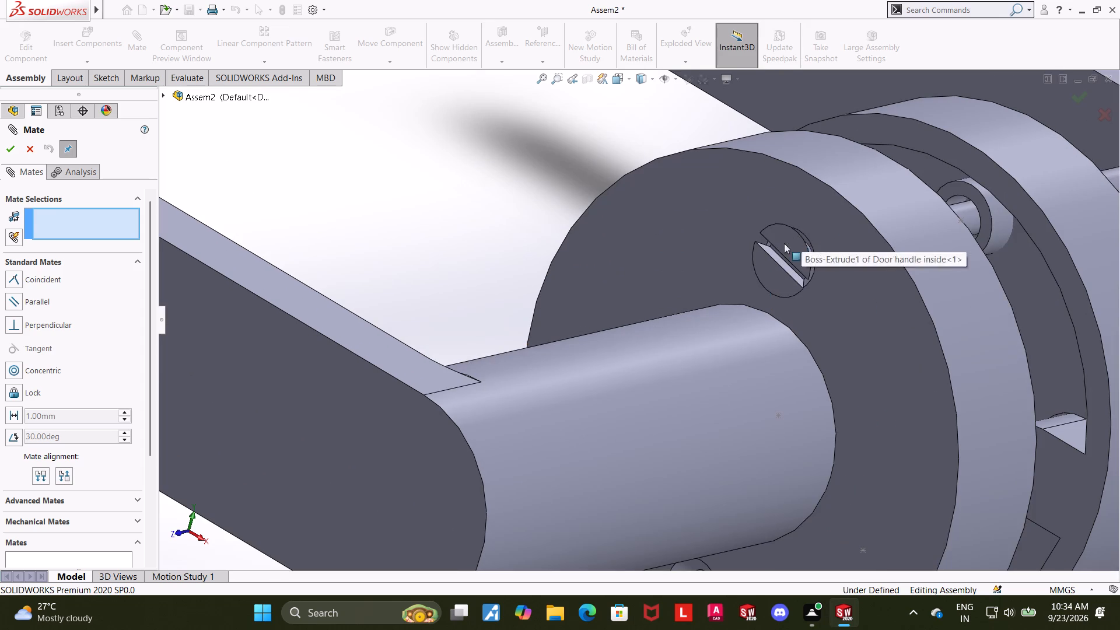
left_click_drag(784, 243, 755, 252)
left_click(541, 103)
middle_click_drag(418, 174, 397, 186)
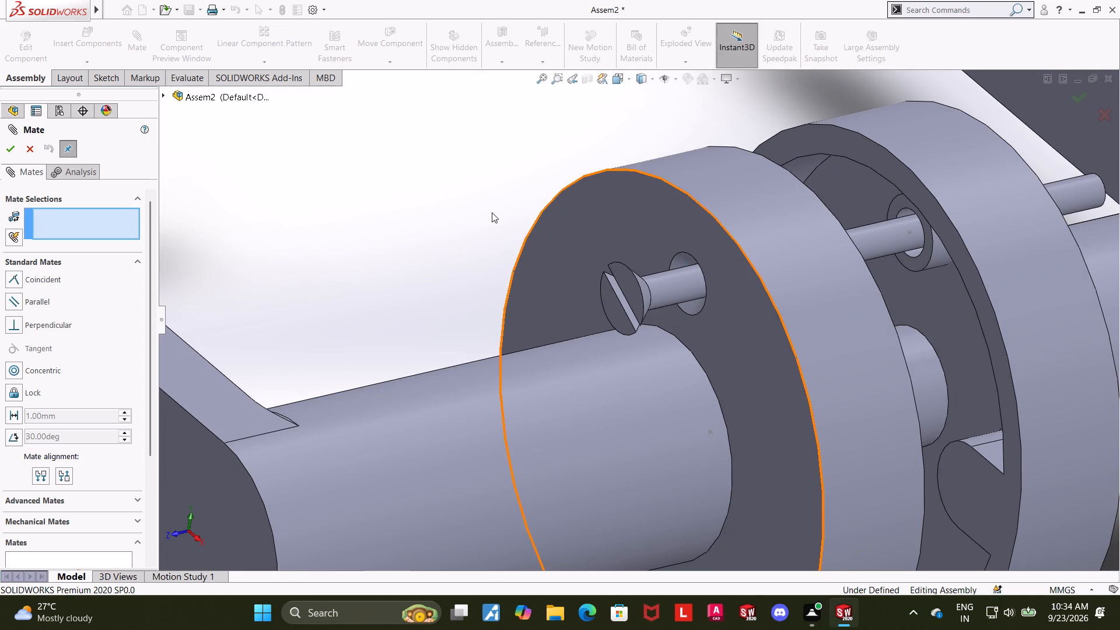
Add a concentric mate between the first handle screw's shank and the lower hole in the inside handle's base.
scroll(455, 230, "up", 2)
middle_click_drag(544, 253, 506, 269)
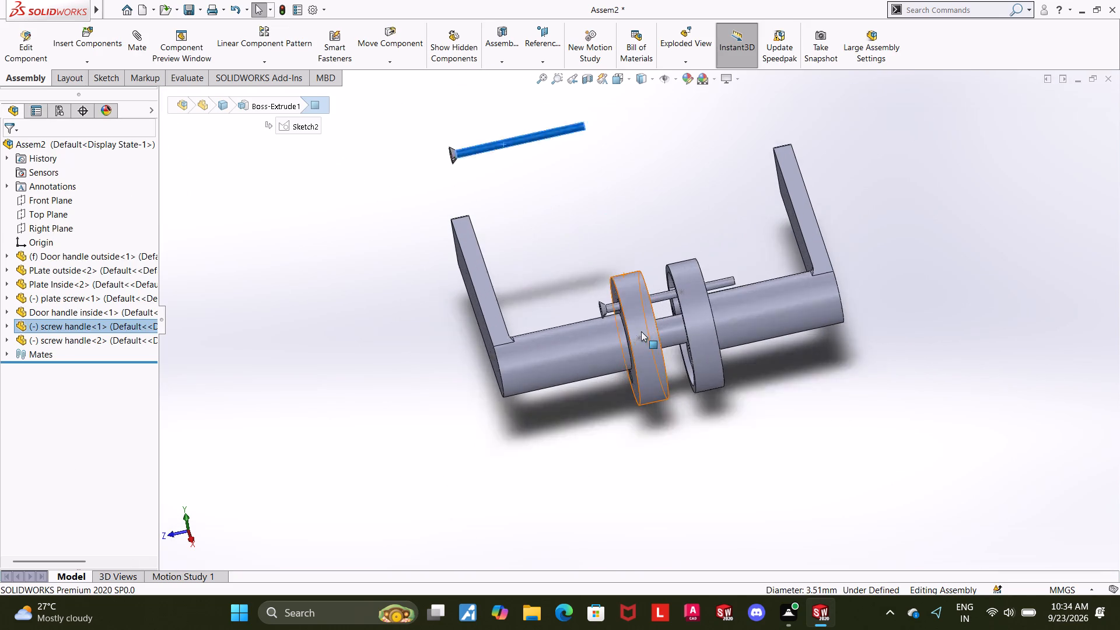
scroll(641, 331, "down", 2)
middle_click_drag(606, 397, 645, 386)
scroll(631, 409, "down", 6)
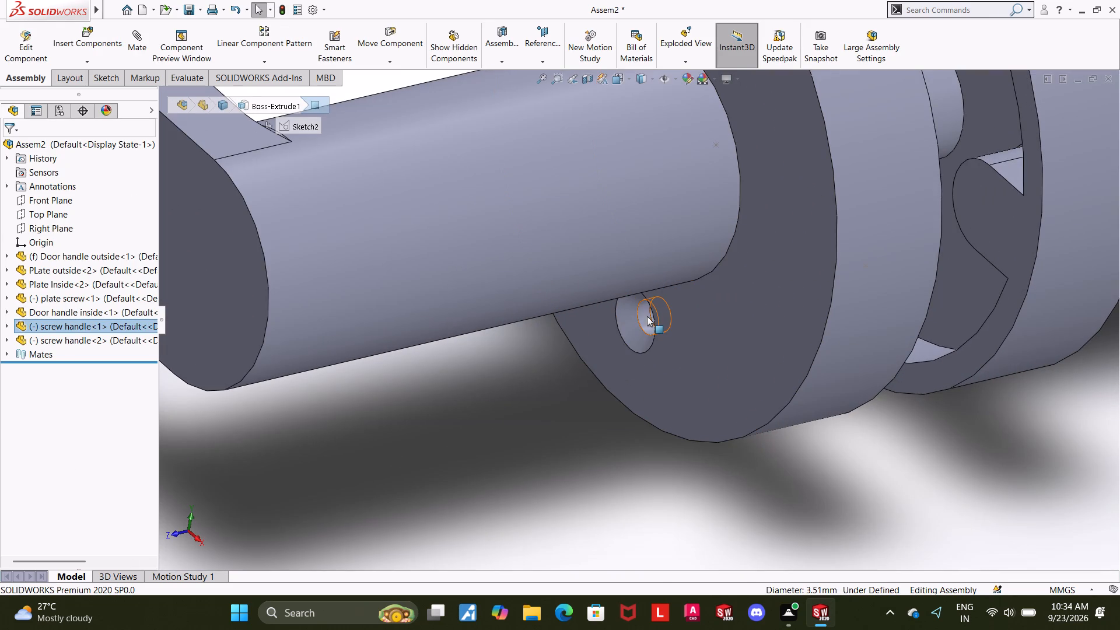
left_click(647, 316, "ctrl")
left_click(129, 37)
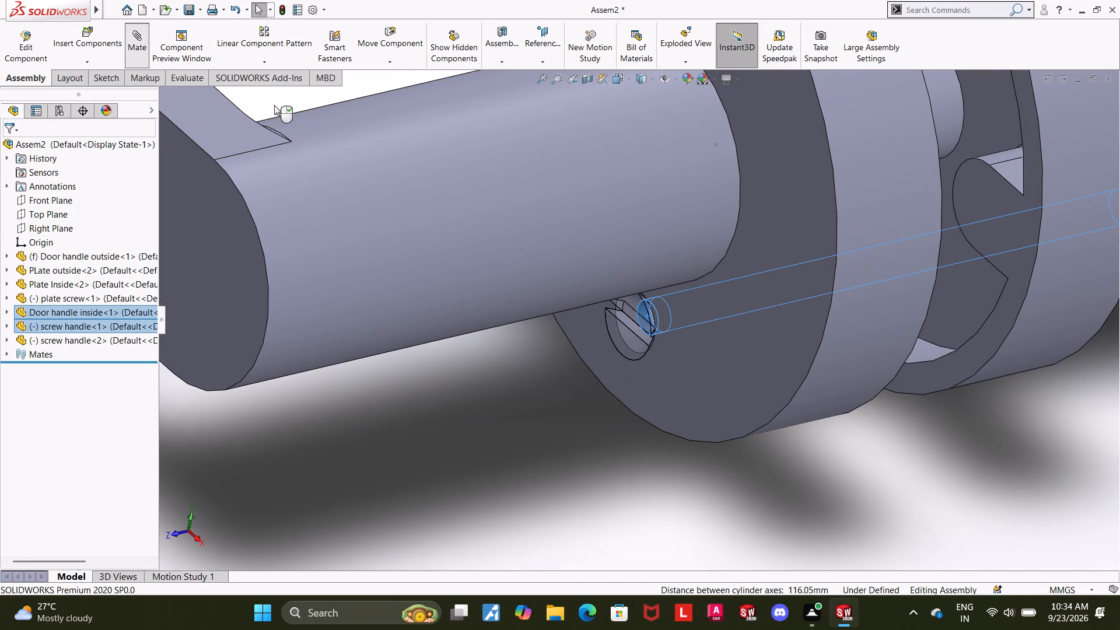
left_click(6, 147)
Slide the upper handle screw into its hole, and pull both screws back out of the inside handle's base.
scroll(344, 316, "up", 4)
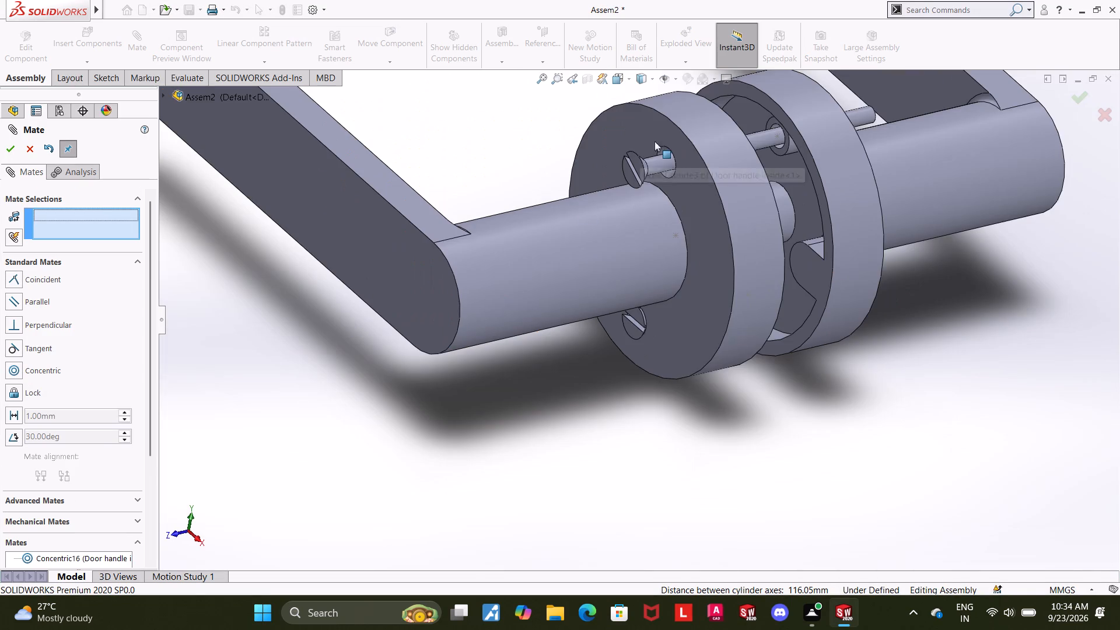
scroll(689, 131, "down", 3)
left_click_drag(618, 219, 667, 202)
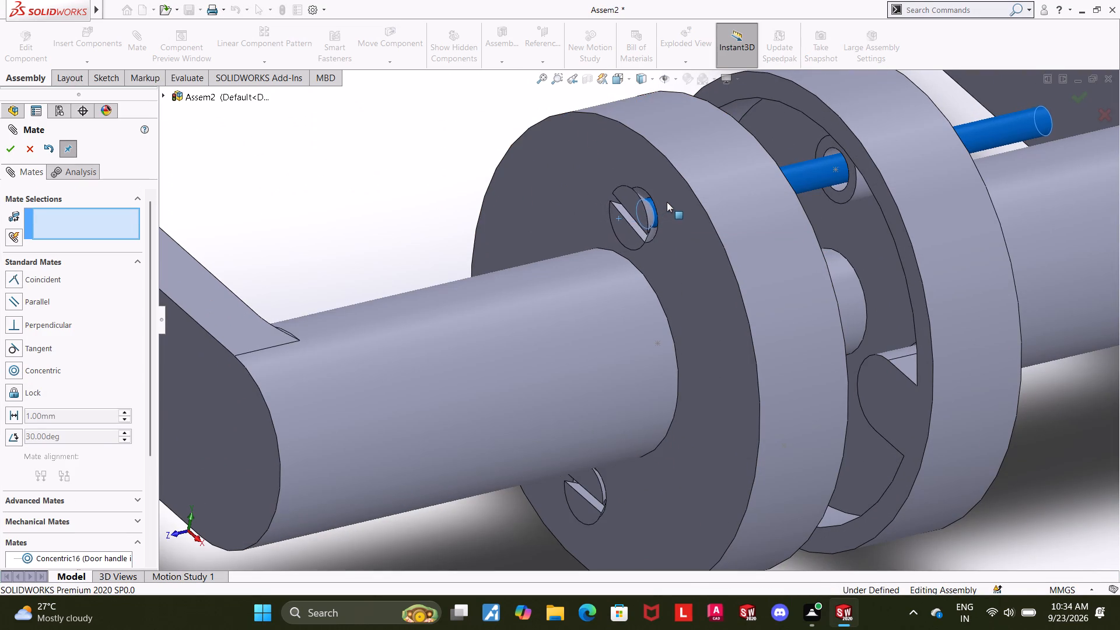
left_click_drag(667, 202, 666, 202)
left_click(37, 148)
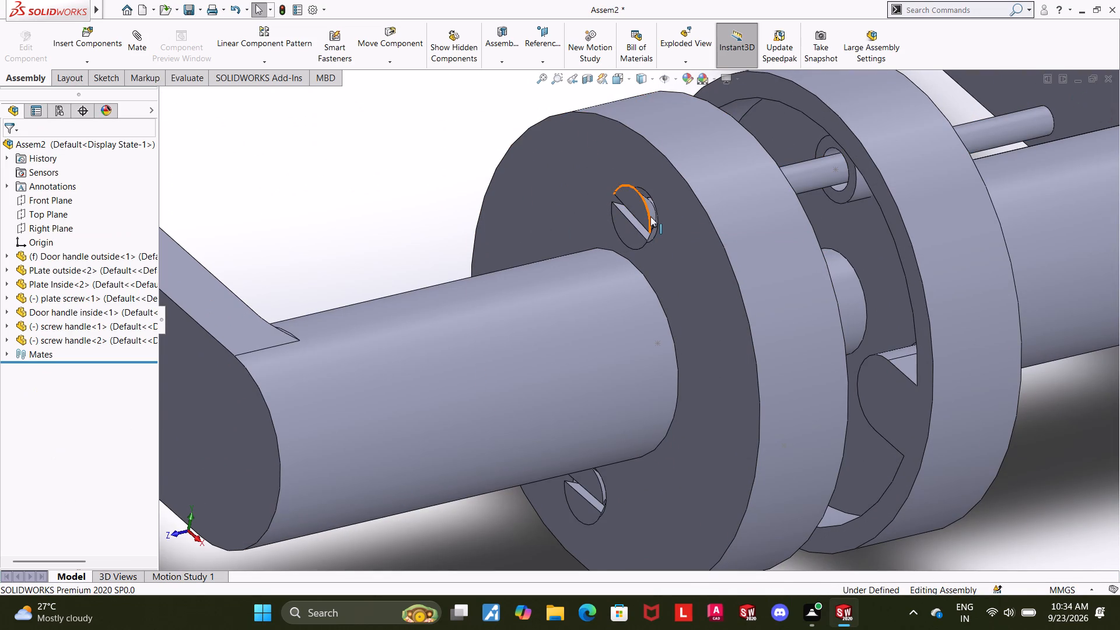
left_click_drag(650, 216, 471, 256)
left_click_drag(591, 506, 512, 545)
Add a coincident mate between the upper screw head's flat face and the outer face of the inside handle's base.
scroll(545, 403, "up", 5)
scroll(830, 523, "up", 1)
scroll(828, 521, "down", 1)
middle_click_drag(762, 471, 723, 458)
middle_click_drag(716, 454, 698, 437)
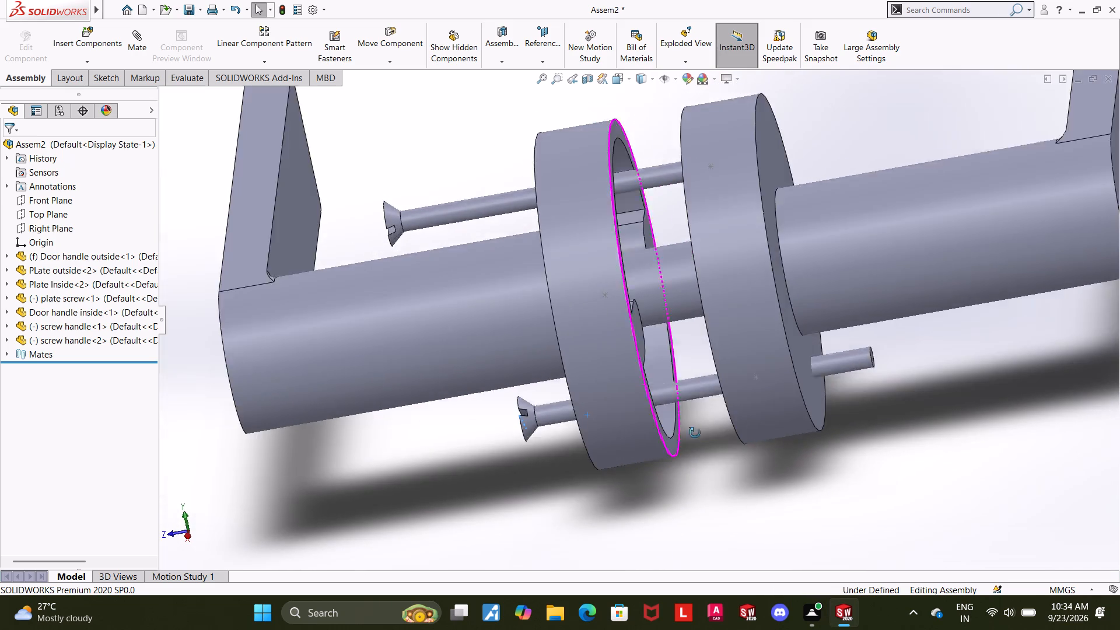
middle_click_drag(705, 429, 733, 415)
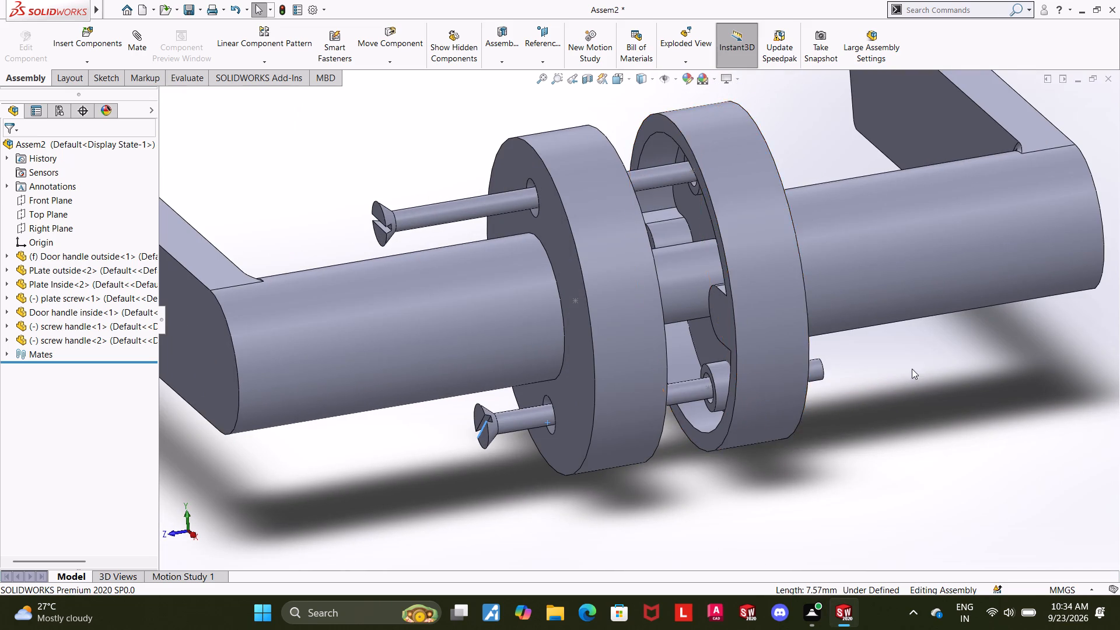
middle_click_drag(943, 395, 958, 411)
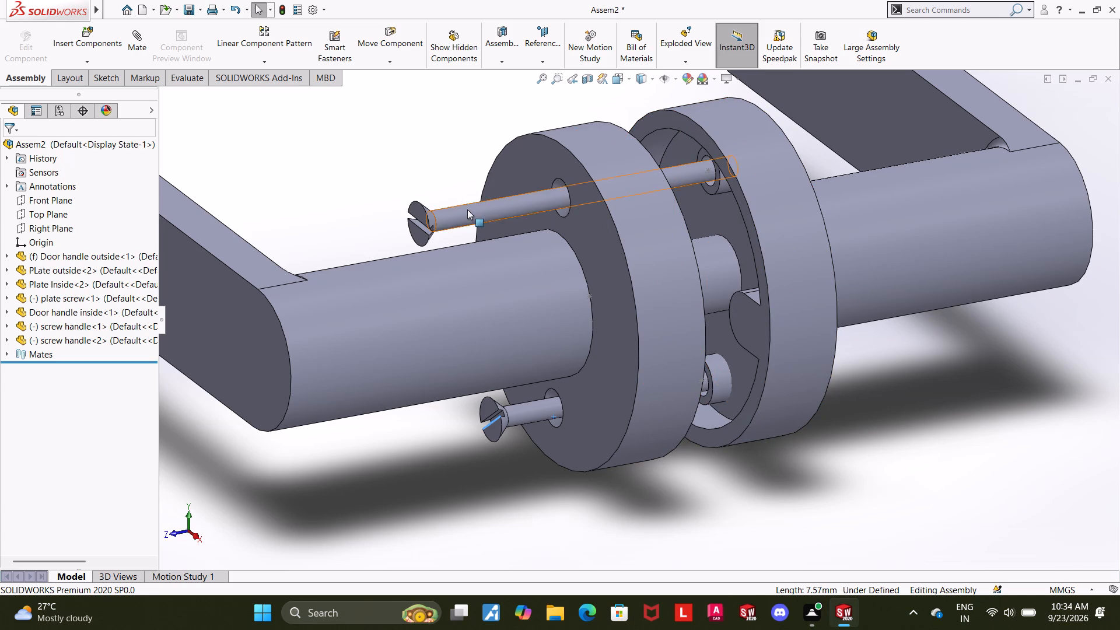
left_click_drag(467, 209, 547, 211)
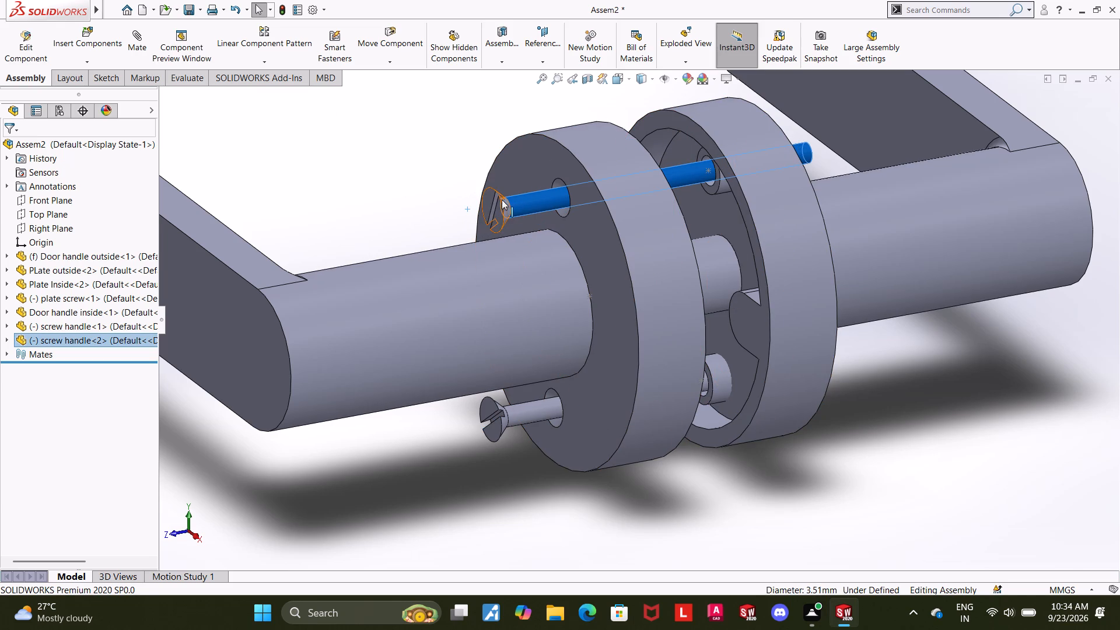
left_click(488, 206)
left_click(510, 169, "ctrl")
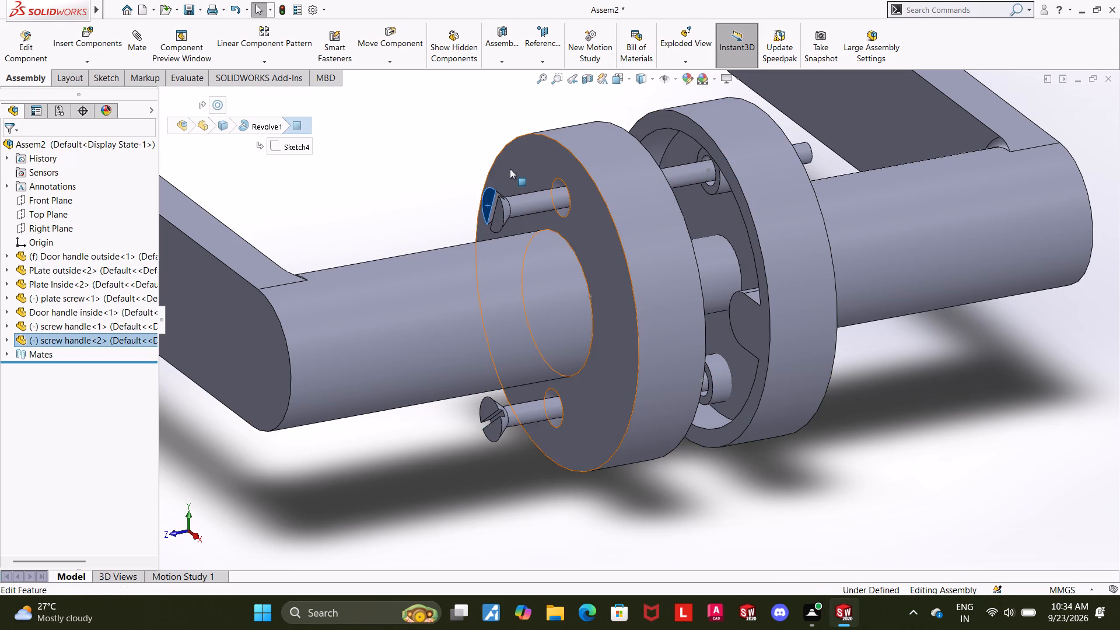
left_click(136, 43)
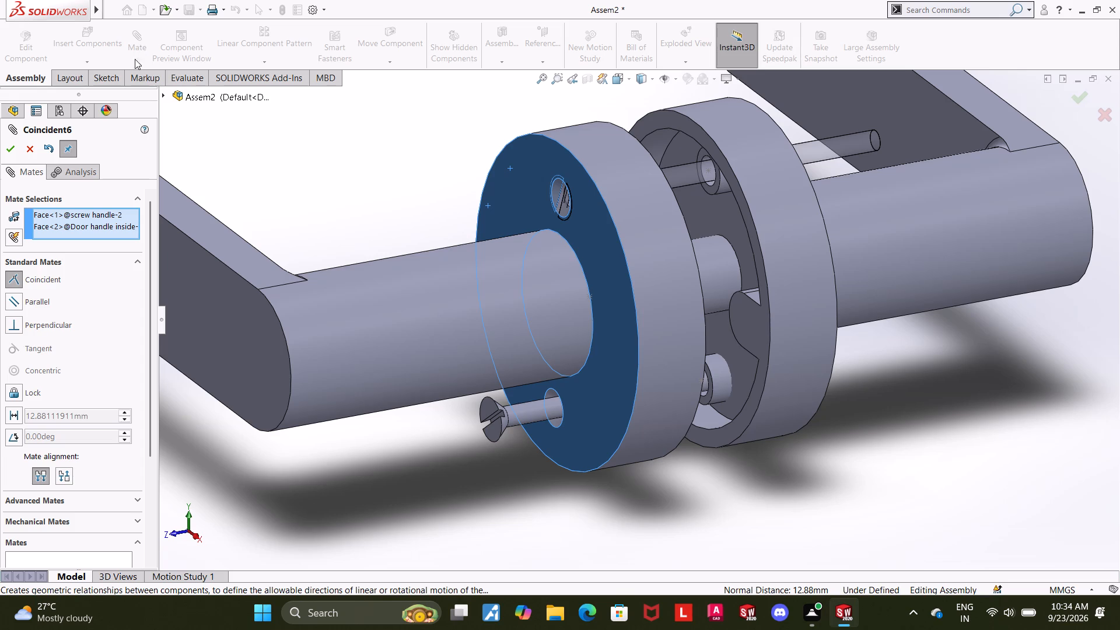
left_click(8, 150)
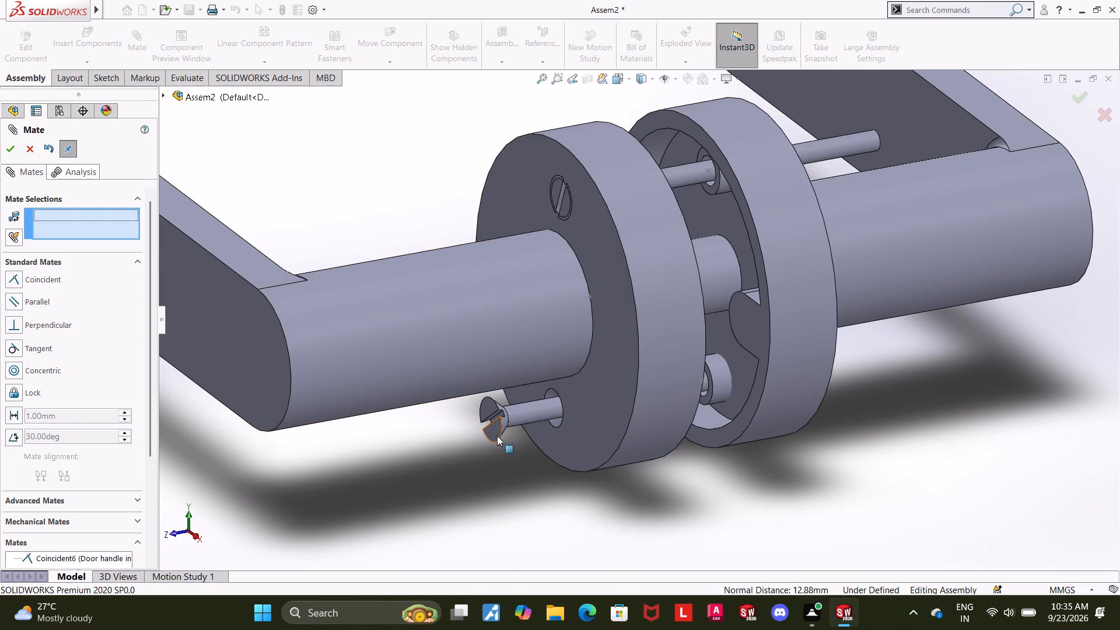
Add a coincident mate between the lower screw head's flat face and the outer face of the inside handle's base.
left_click(495, 429, "ctrl")
left_click(608, 391, "ctrl")
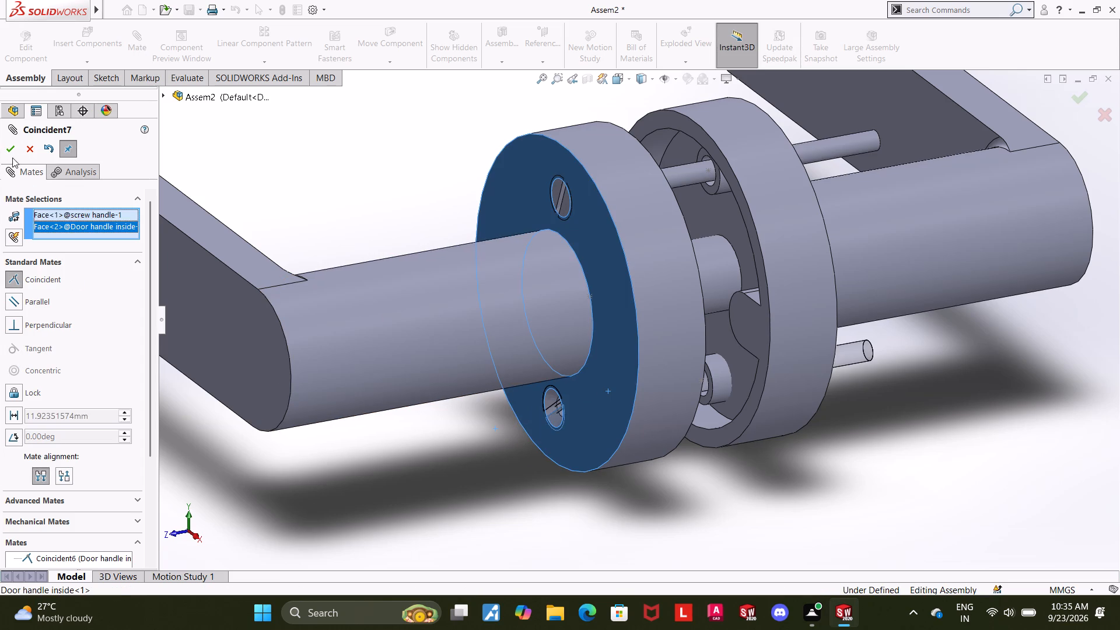
left_click(10, 150)
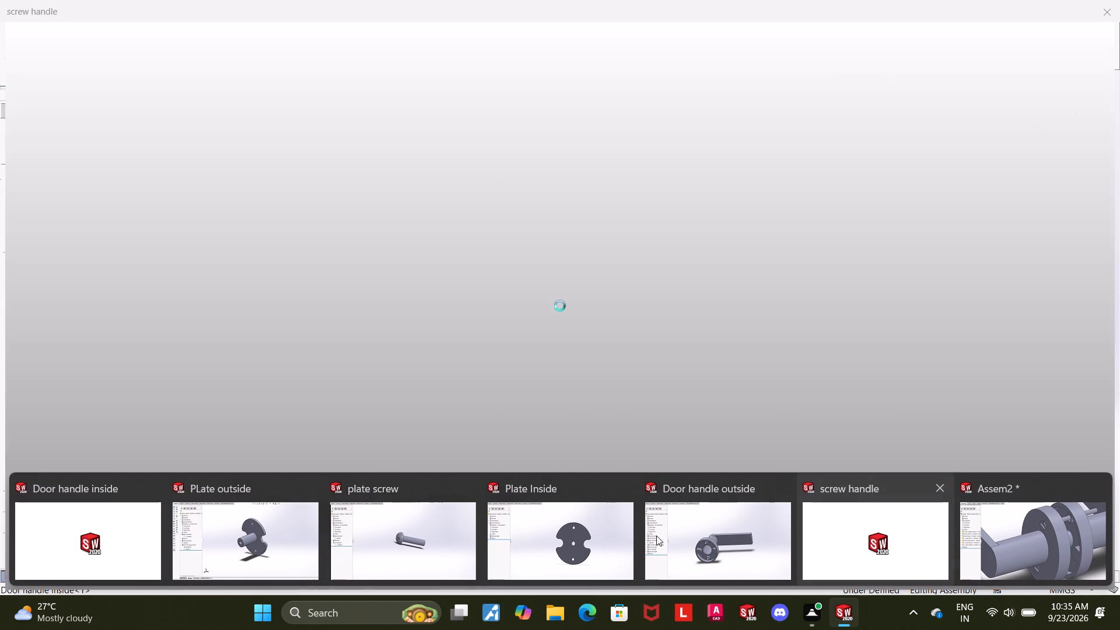
Switch to the screw handle part, edit the sketch of its revolved head, and set the head's length to 0.1 in.
left_click(877, 542)
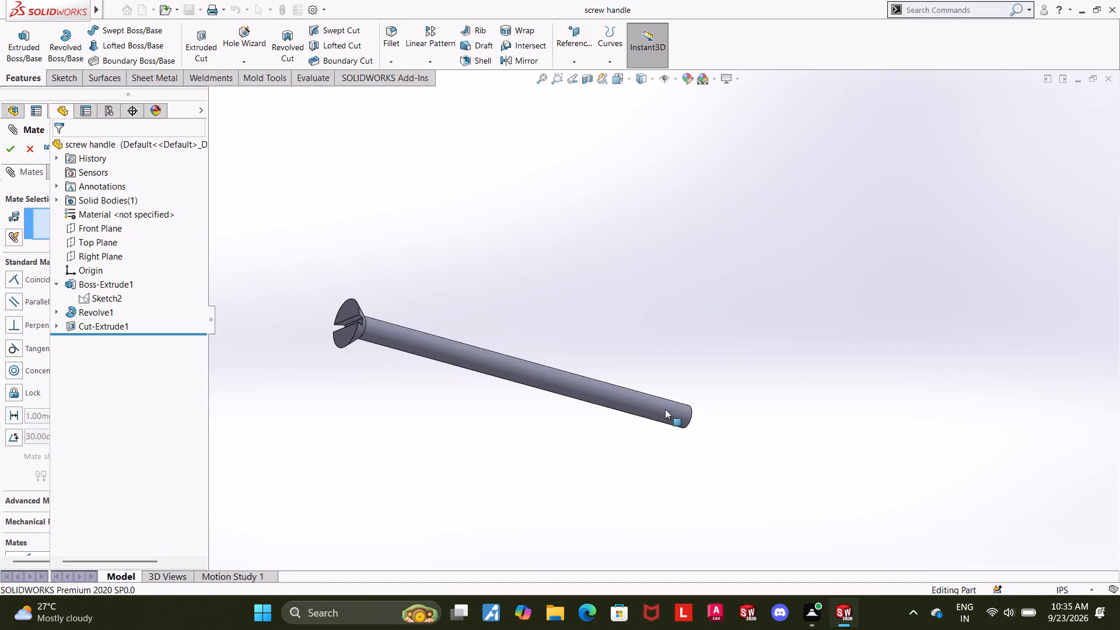
left_click(61, 312)
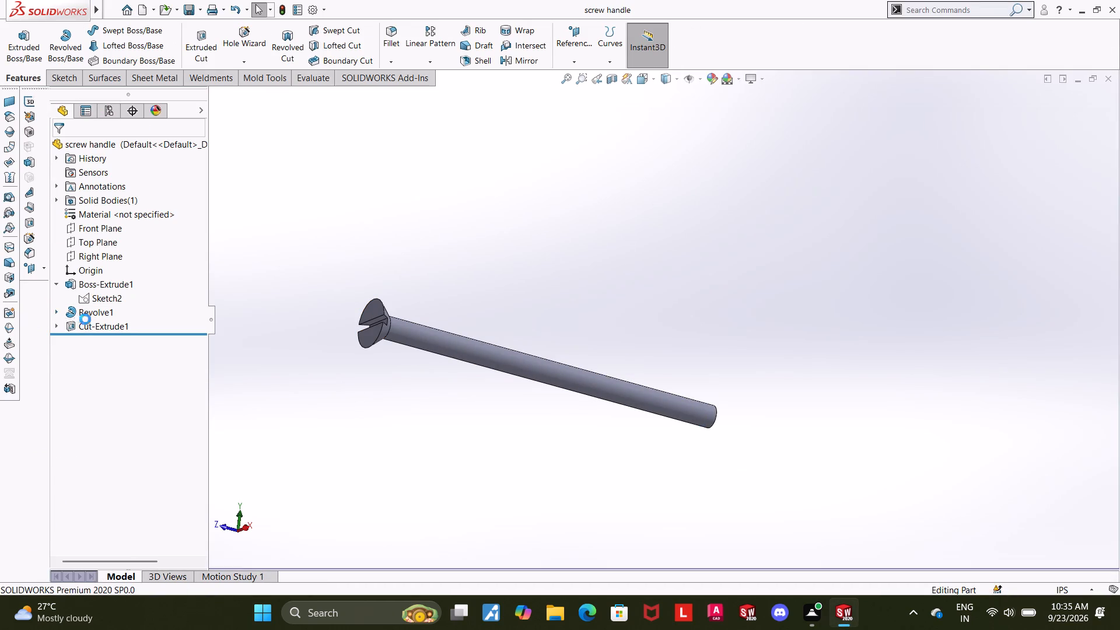
left_click(56, 311)
left_click(91, 323)
left_click(100, 295)
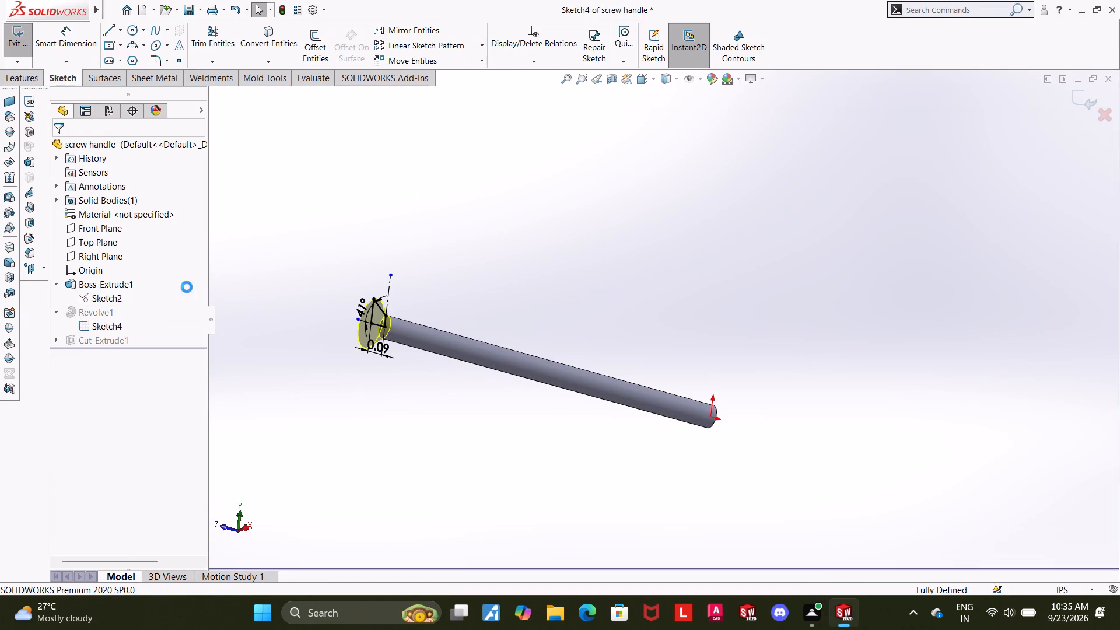
left_click(93, 323)
left_click(120, 304)
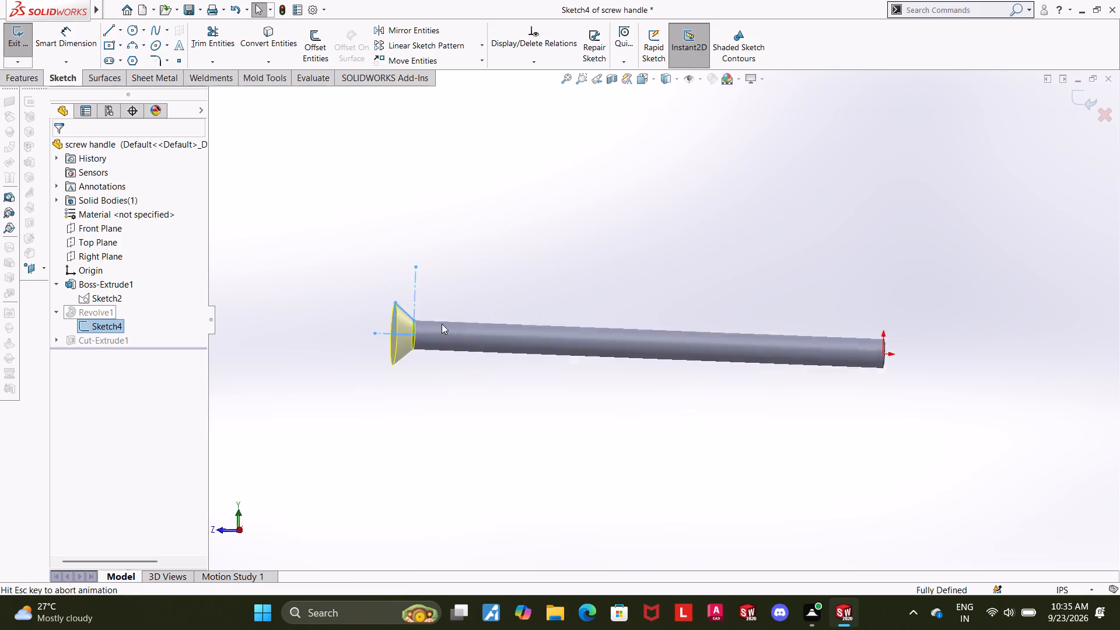
scroll(433, 349, "down", 4)
scroll(498, 297, "down", 3)
scroll(540, 260, "down", 3)
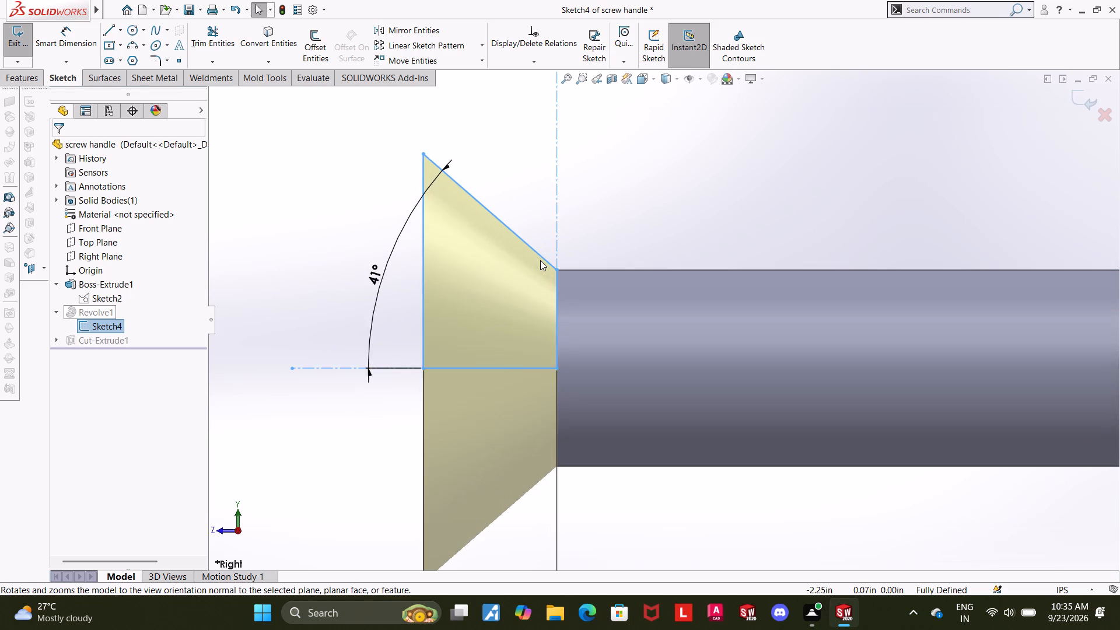
scroll(540, 260, "up", 4)
left_click(740, 225)
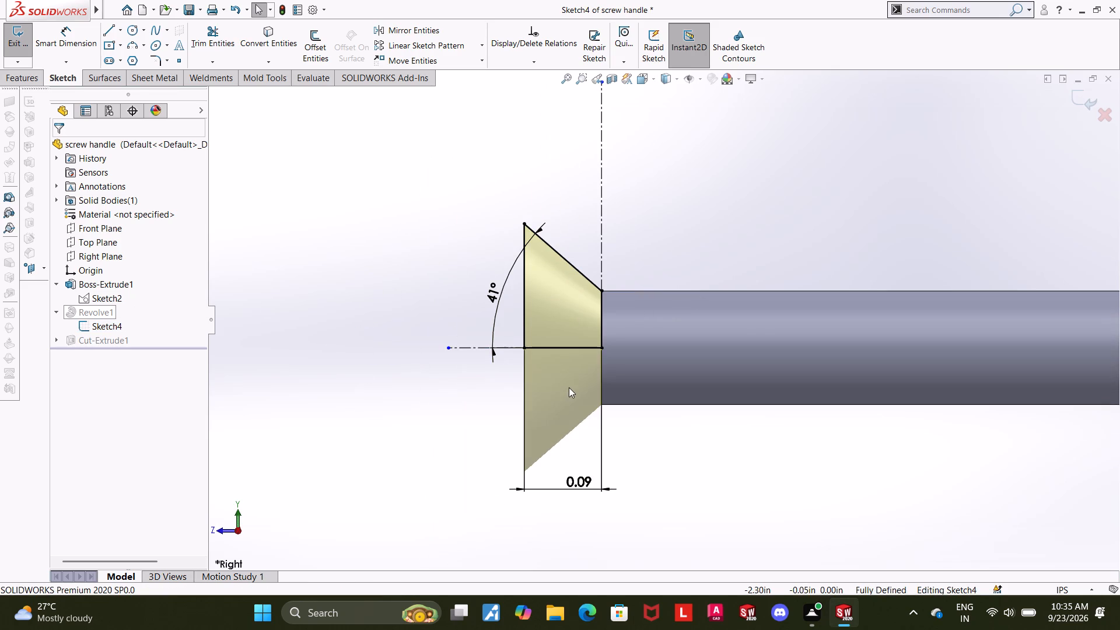
double_click(582, 483)
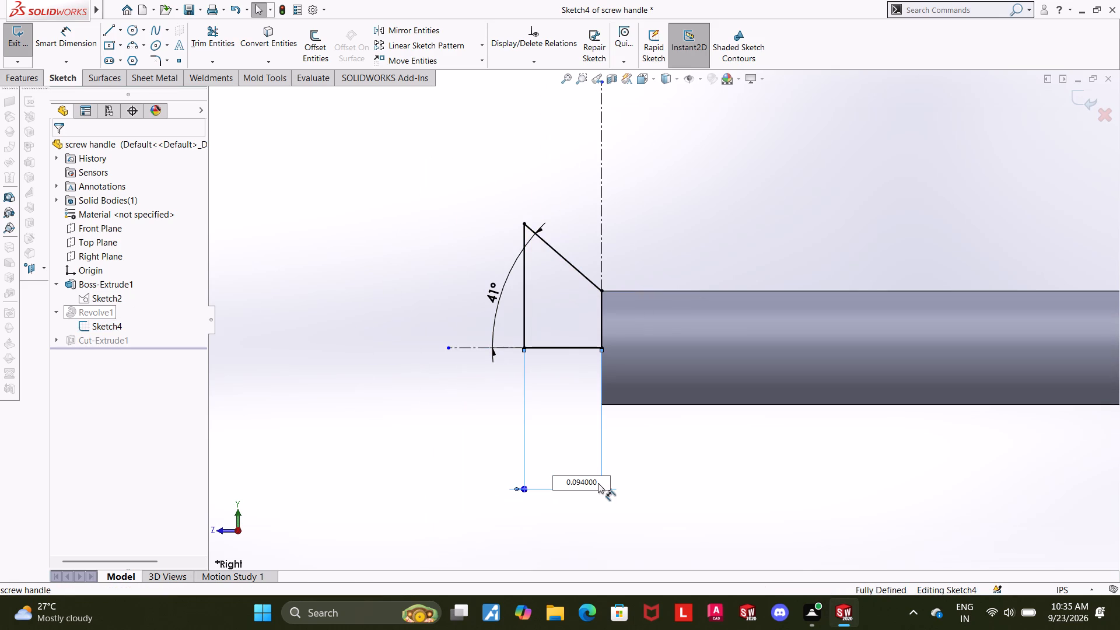
left_click_drag(599, 483, 556, 491)
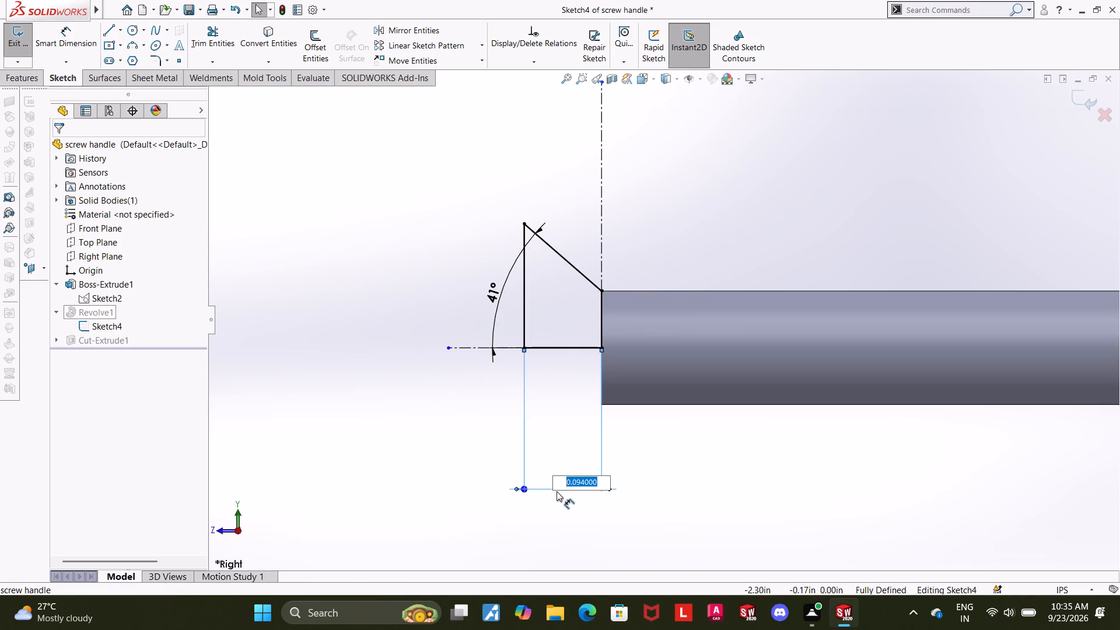
type("0.1")
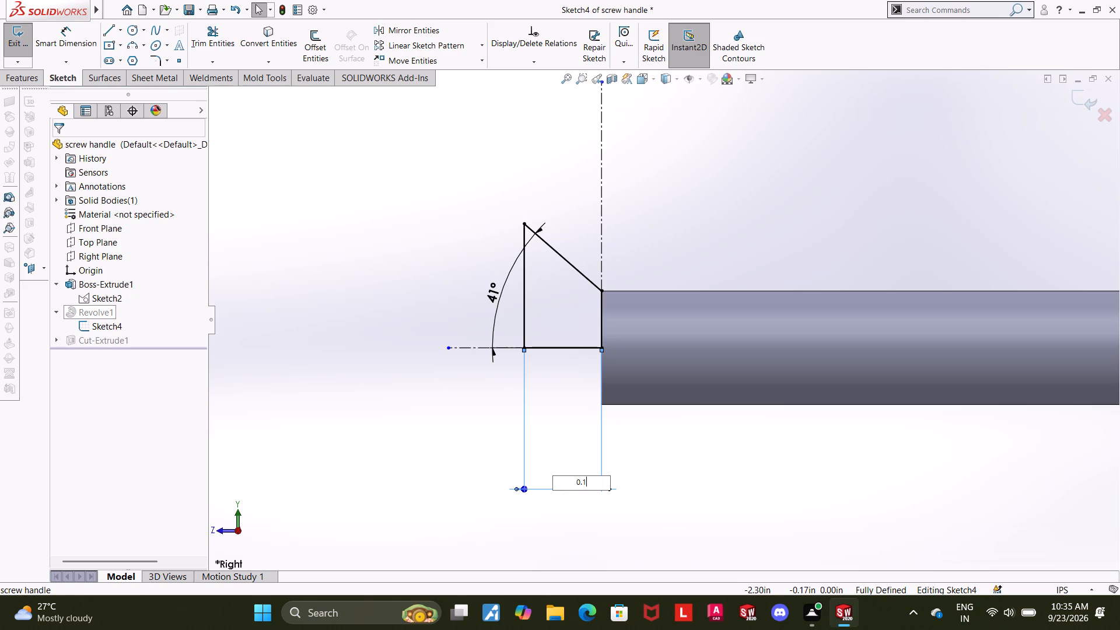
key("Return")
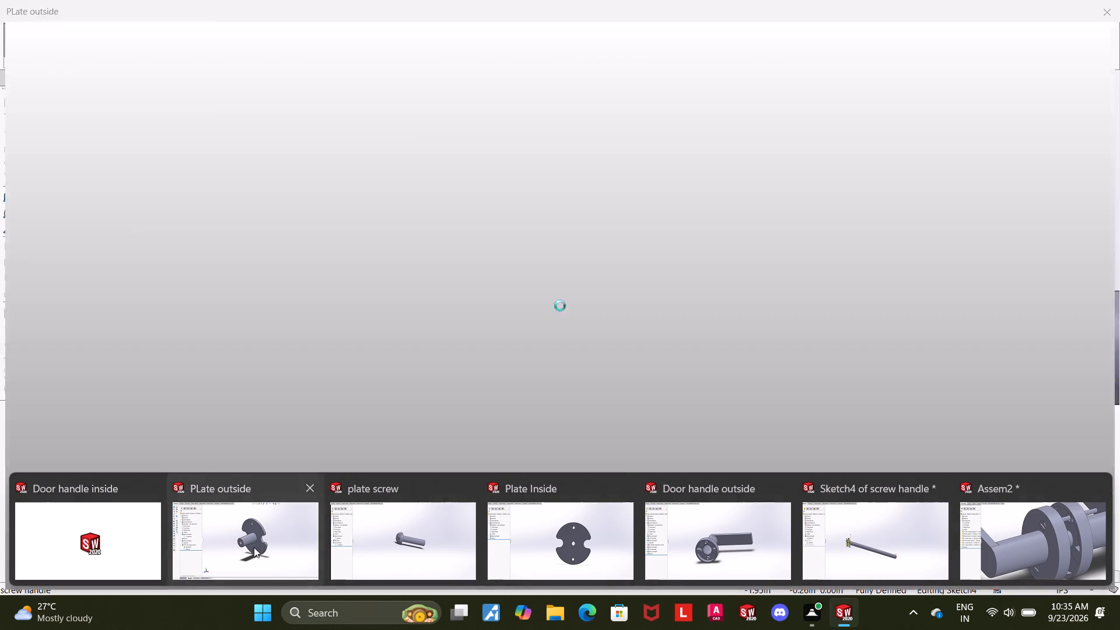
Switch to the inside handle part and check the distance and angle settings of the chamfer on its screw holes.
left_click(69, 545)
scroll(352, 443, "up", 1)
middle_click_drag(372, 439, 512, 418)
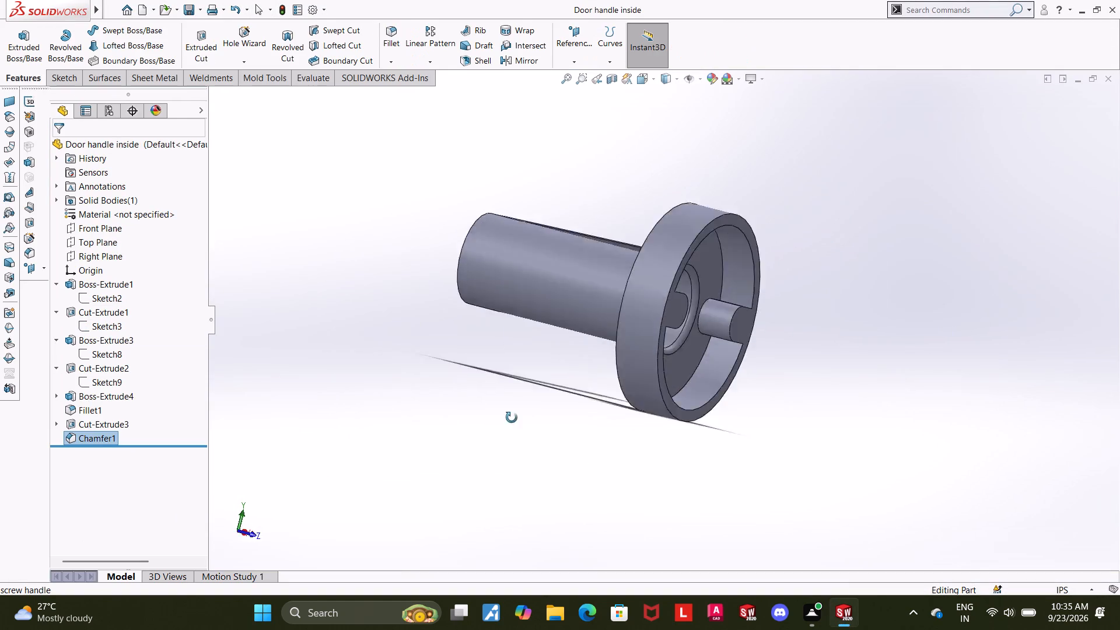
middle_click_drag(512, 418, 611, 514)
left_click(69, 438)
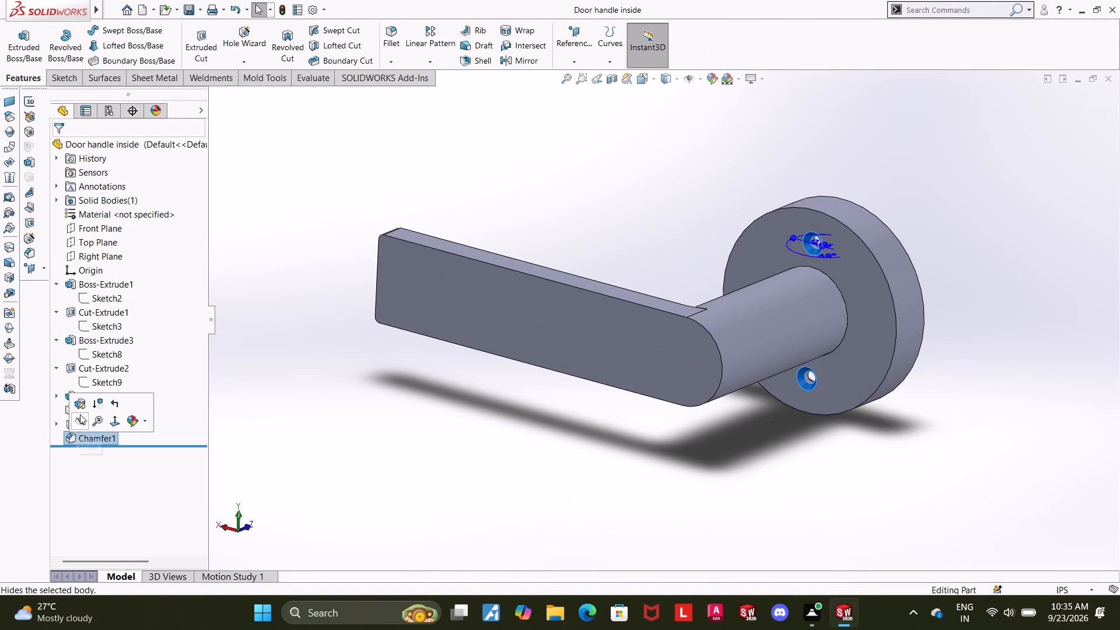
left_click(81, 404)
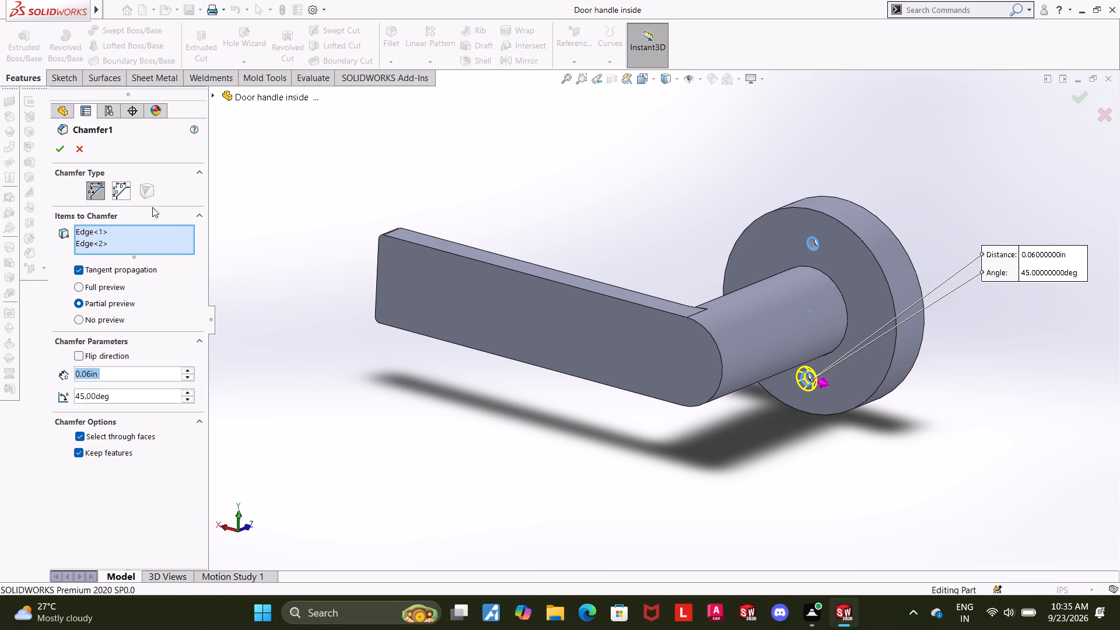
left_click(77, 154)
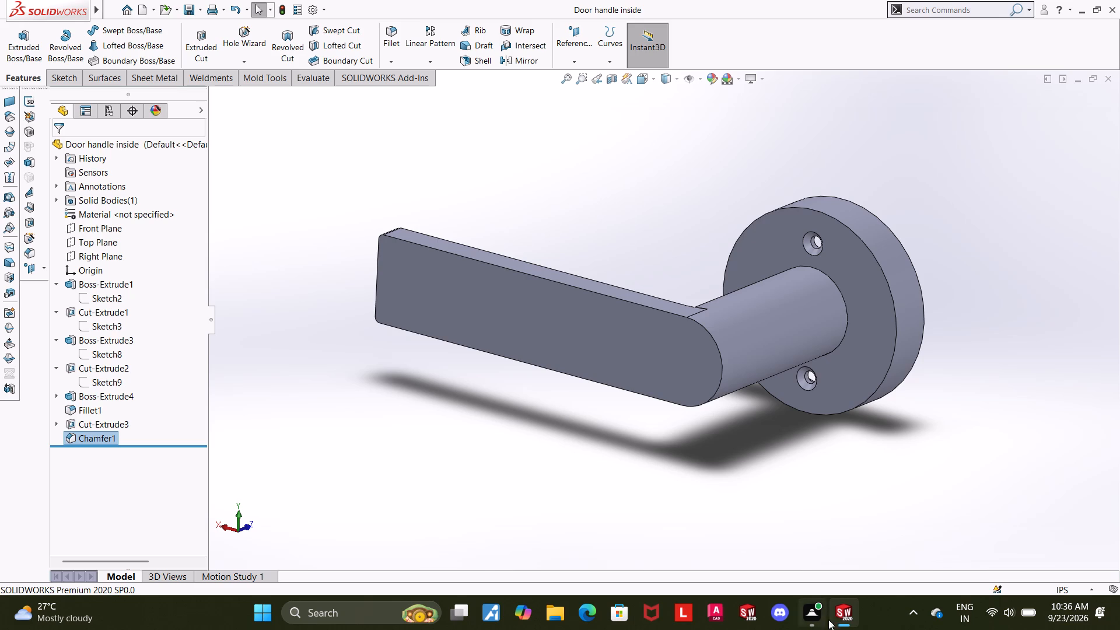
Return to the screw handle's open head sketch and examine the head profile and its dimensions against the shank.
left_click(880, 547)
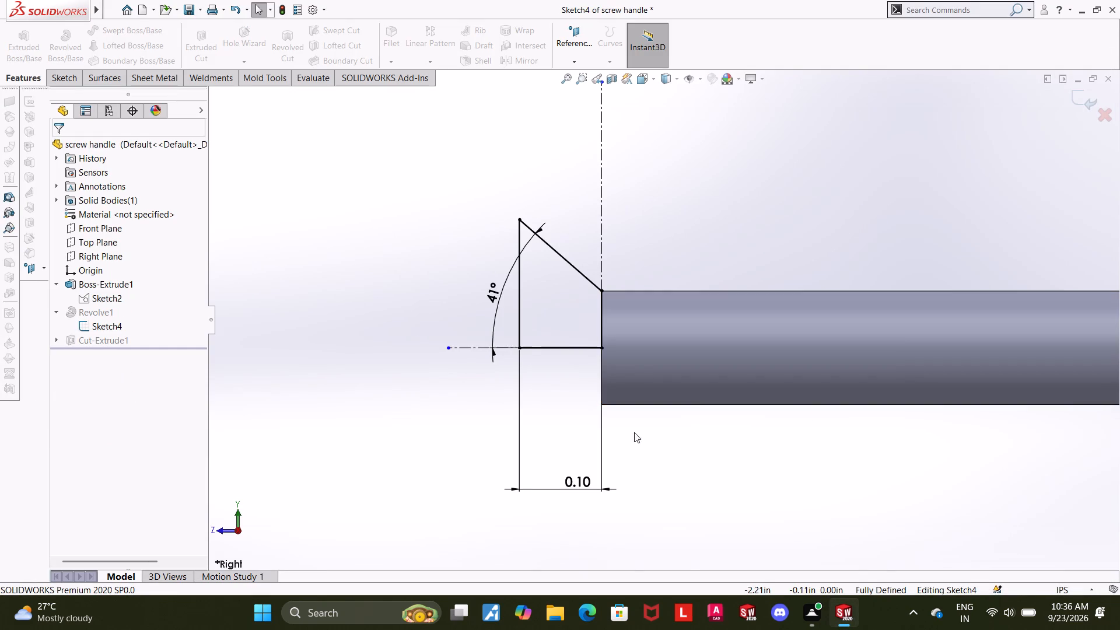
middle_click_drag(590, 419, 503, 421)
scroll(827, 315, "up", 3)
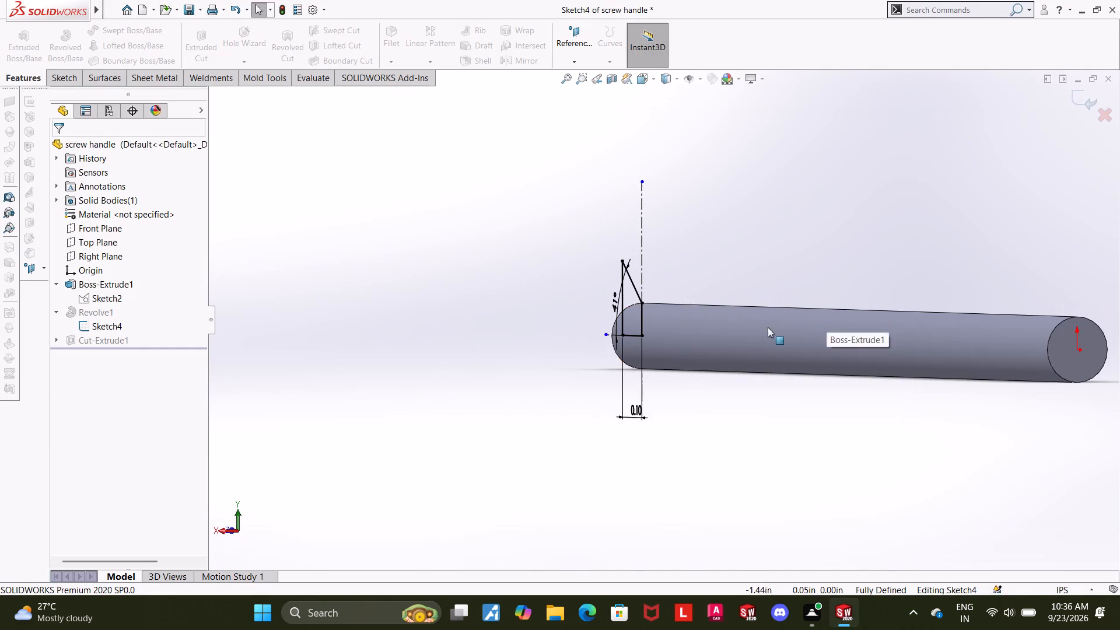
middle_click_drag(699, 355, 686, 524)
scroll(686, 524, "up", 5)
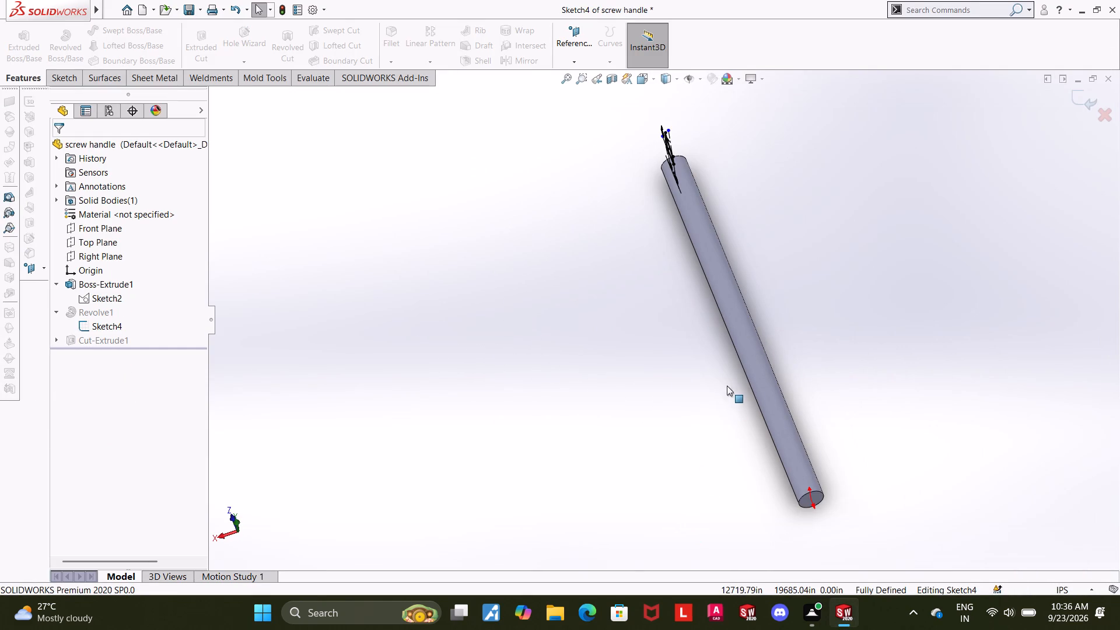
middle_click_drag(689, 363, 702, 456)
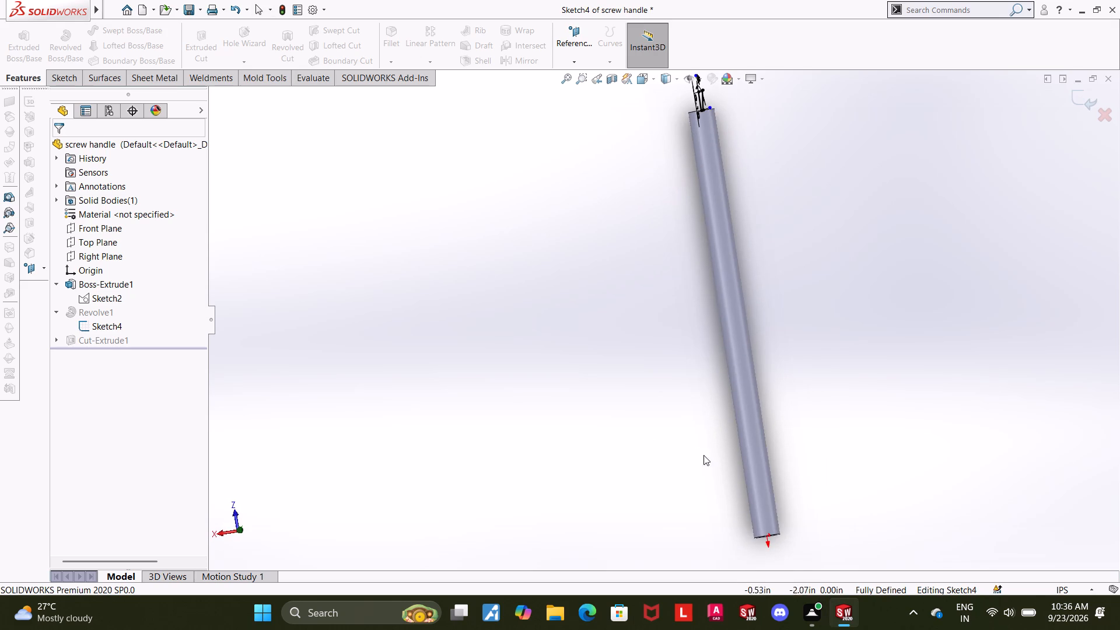
middle_click_drag(737, 249, 813, 259)
scroll(738, 104, "down", 6)
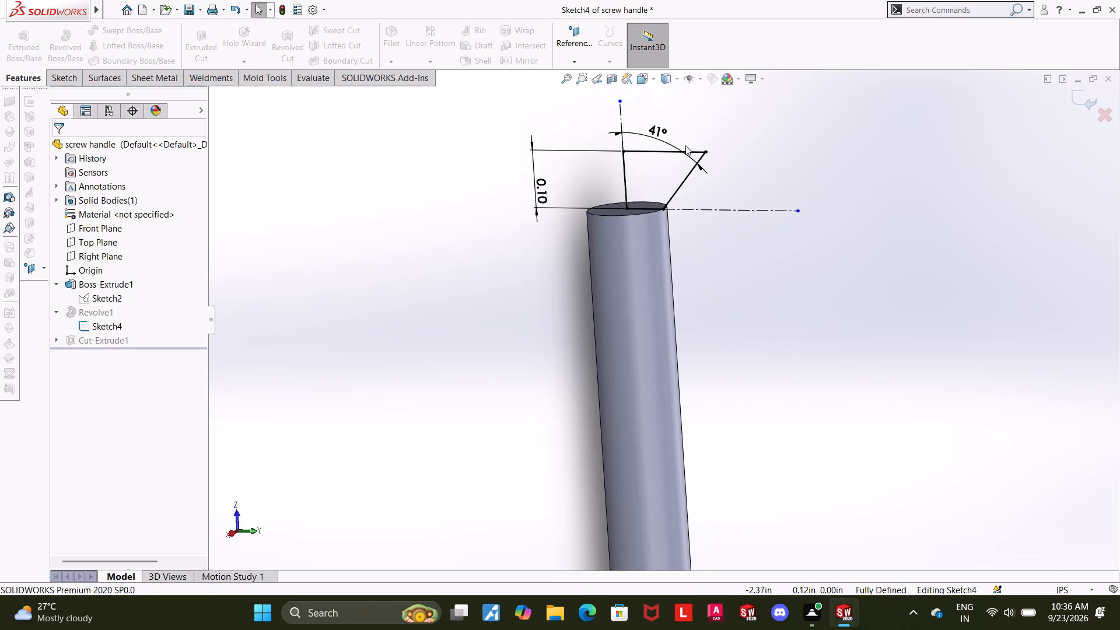
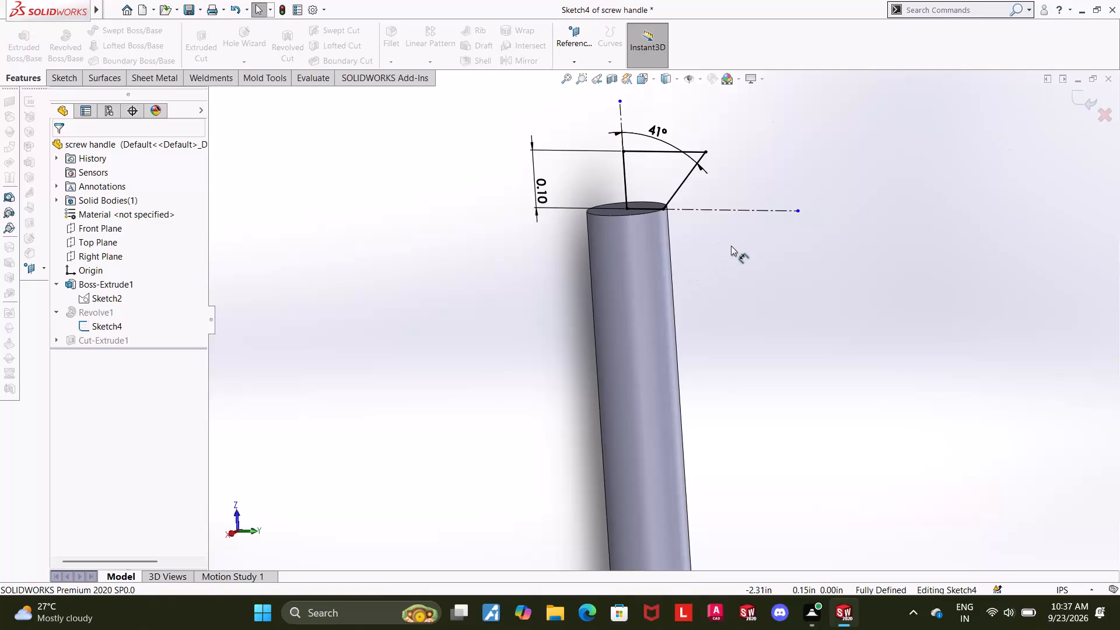
Exit the open screw head profile sketch in the screw handle part.
left_click(1073, 93)
left_click(899, 297)
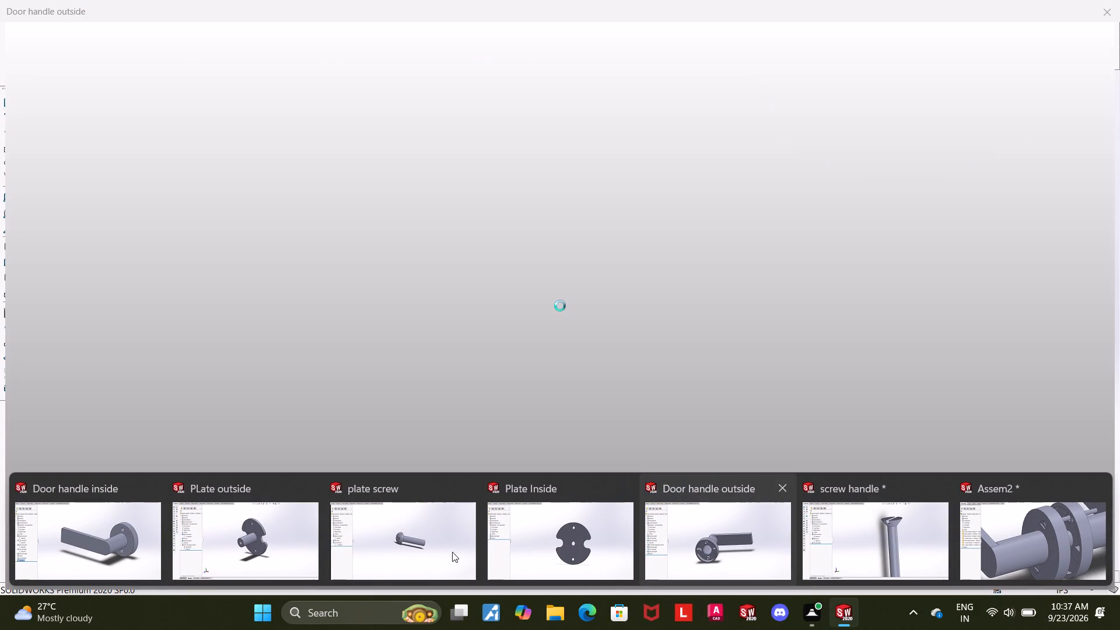
In the Door handle inside part, edit the screw-hole chamfer to a 0.1 in distance and a 41° angle.
left_click(129, 536)
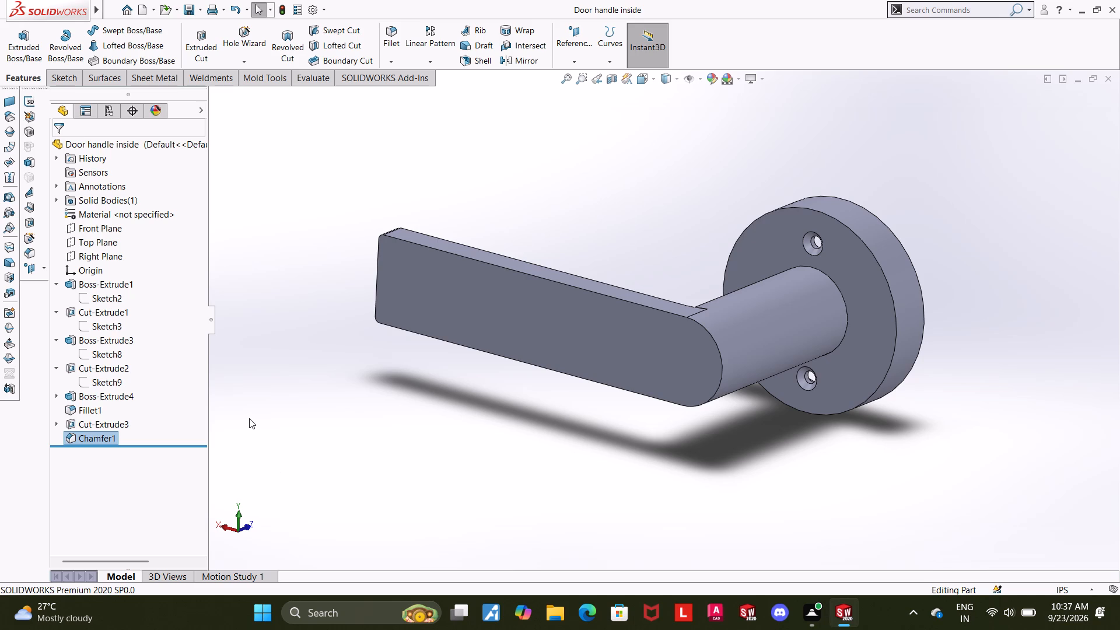
left_click(96, 435)
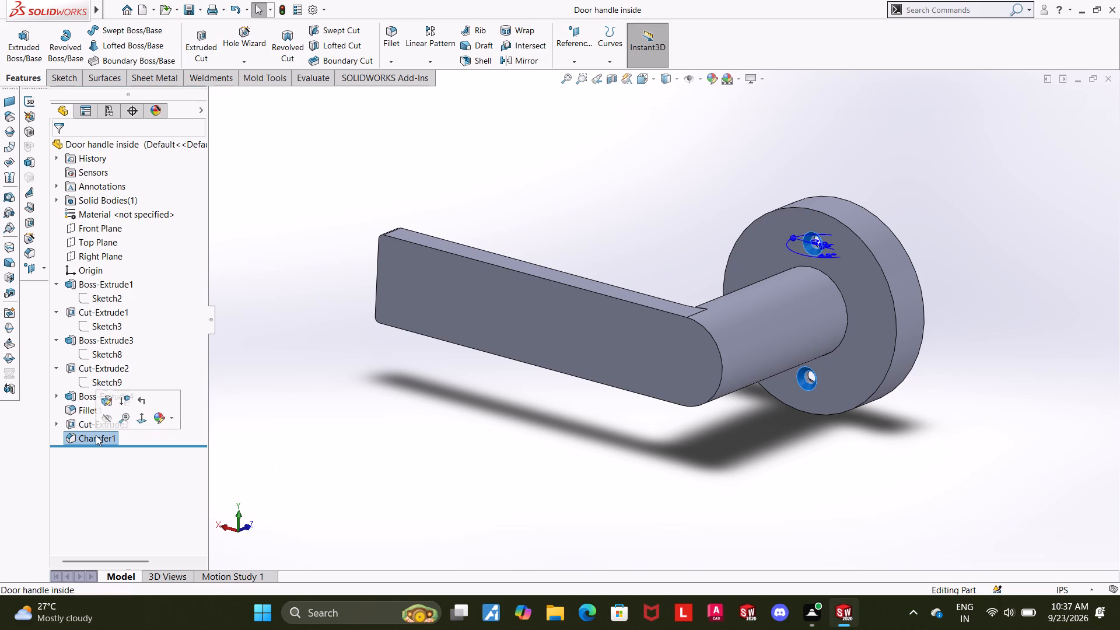
left_click(108, 405)
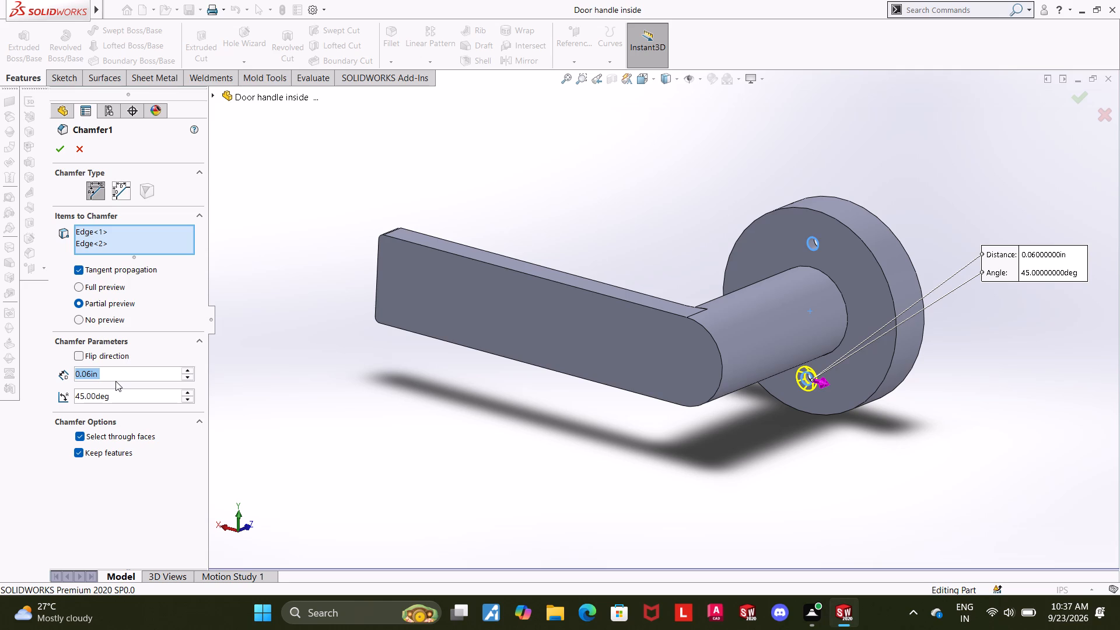
type("0.1")
key("Return")
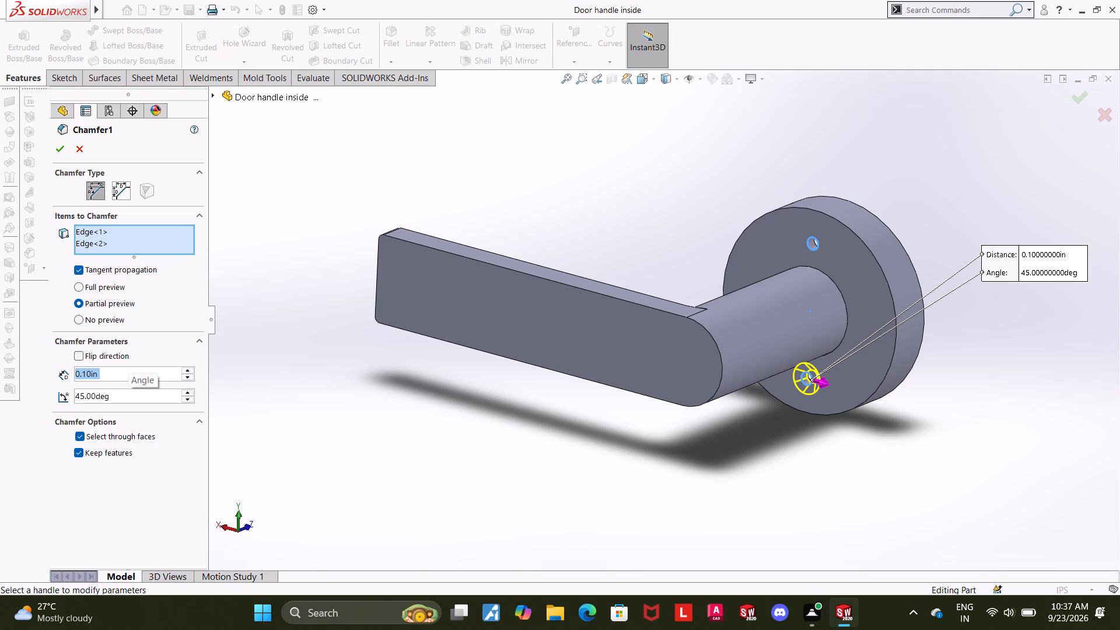
left_click_drag(122, 395, 44, 399)
type("41")
key("Return")
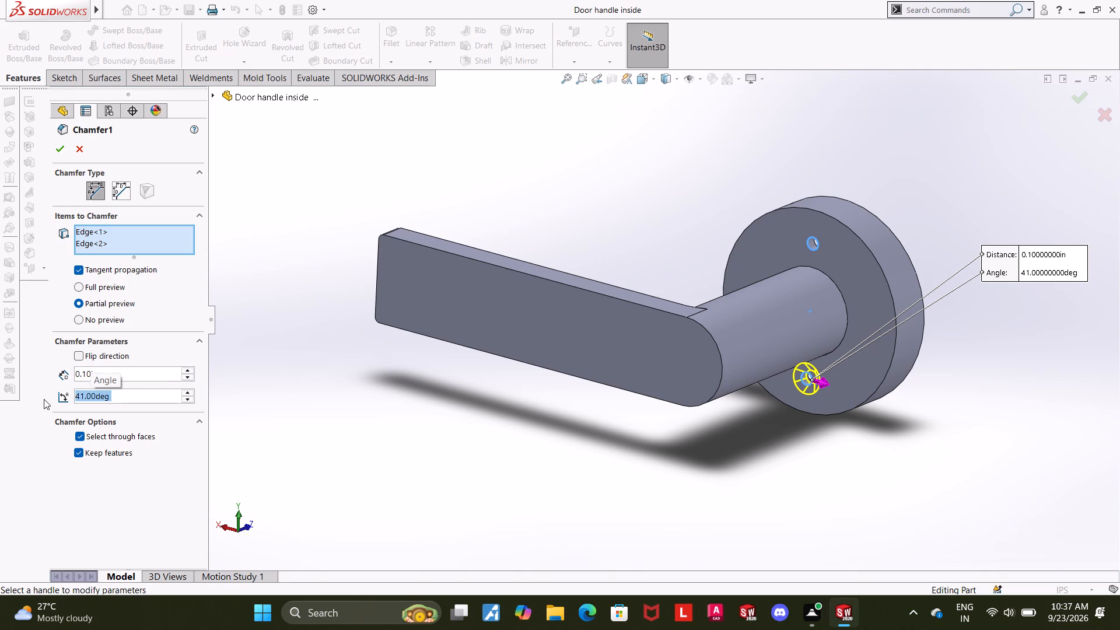
left_click(62, 155)
left_click(402, 470)
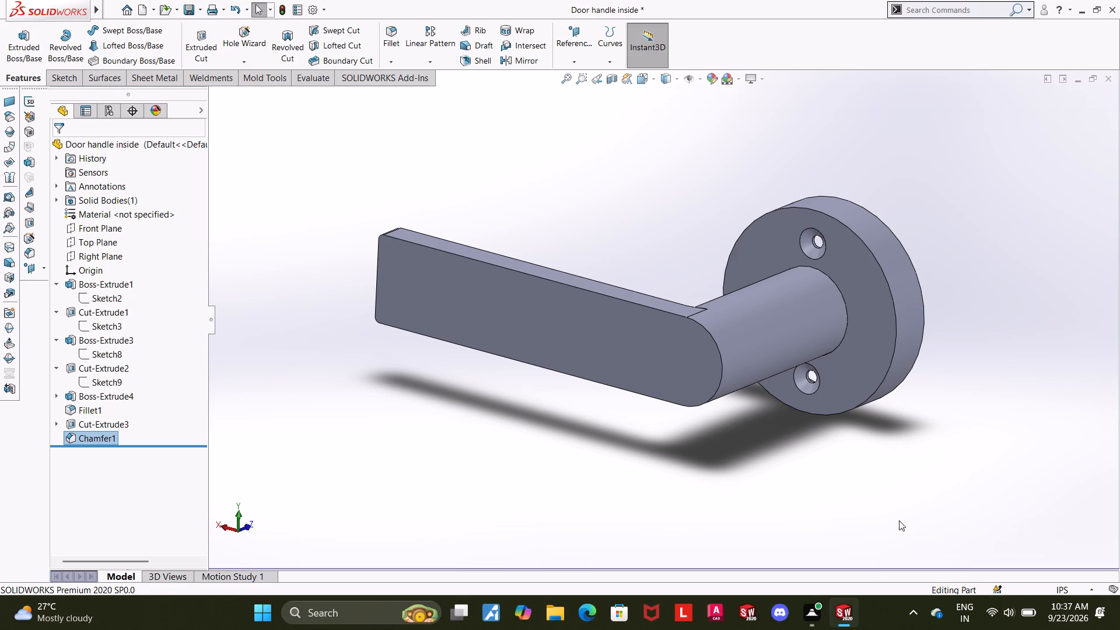
Switch to the Assem2 assembly and examine how the handle screw heads sit in the inside handle's chamfered holes.
left_click(996, 537)
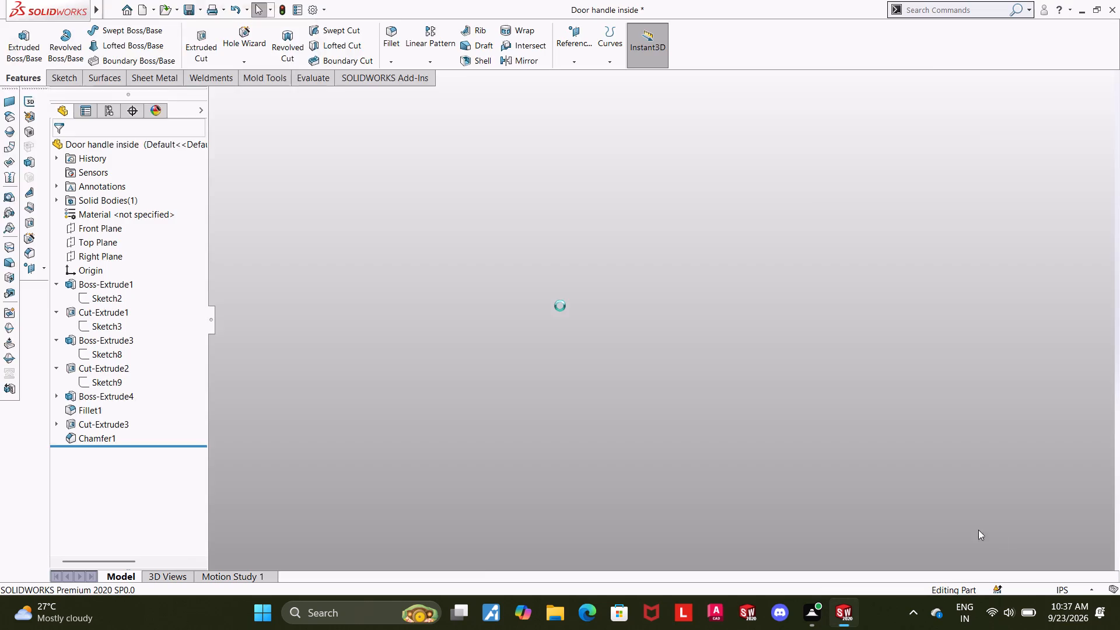
left_click(99, 83)
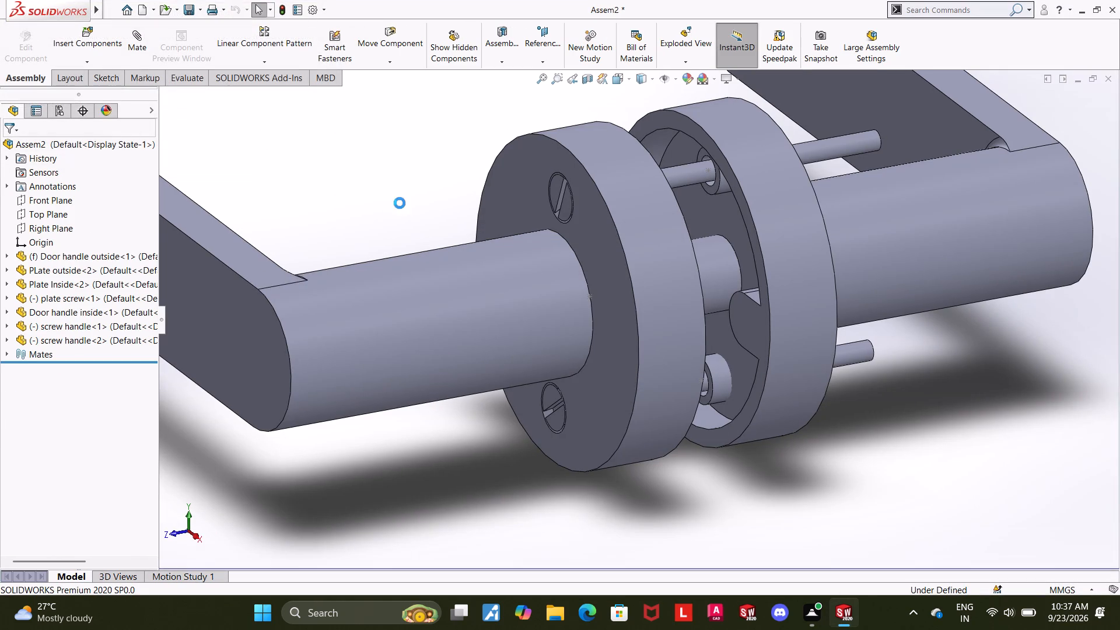
left_click(399, 197)
left_click_drag(554, 421, 540, 430)
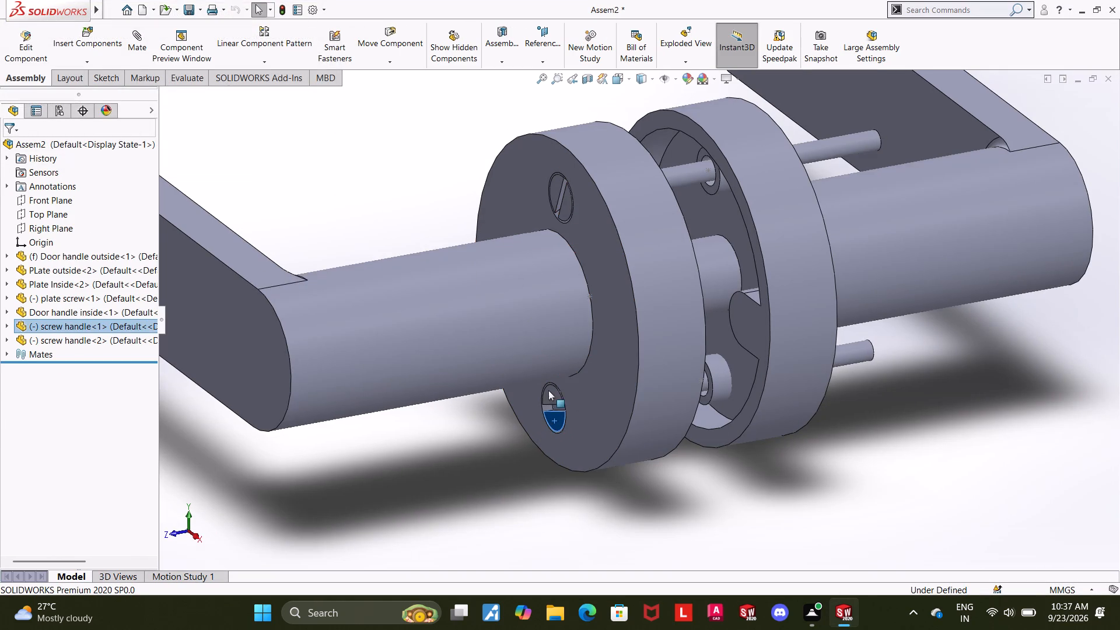
scroll(548, 390, "down", 6)
middle_click_drag(665, 401, 684, 390)
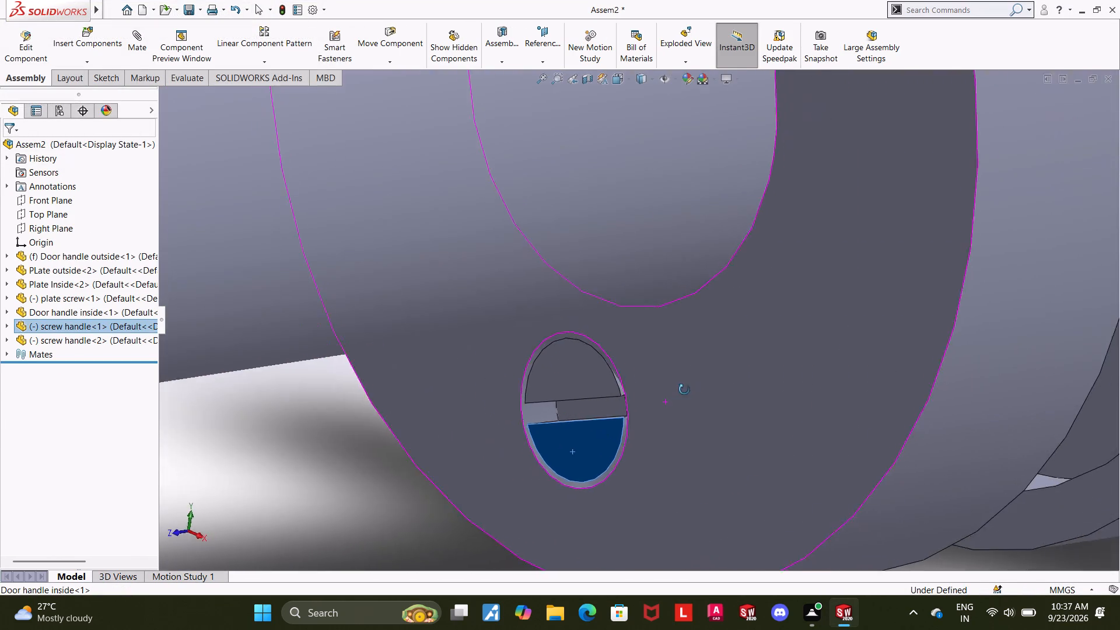
middle_click_drag(684, 390, 682, 389)
scroll(682, 389, "up", 11)
left_click(763, 407)
scroll(675, 229, "down", 3)
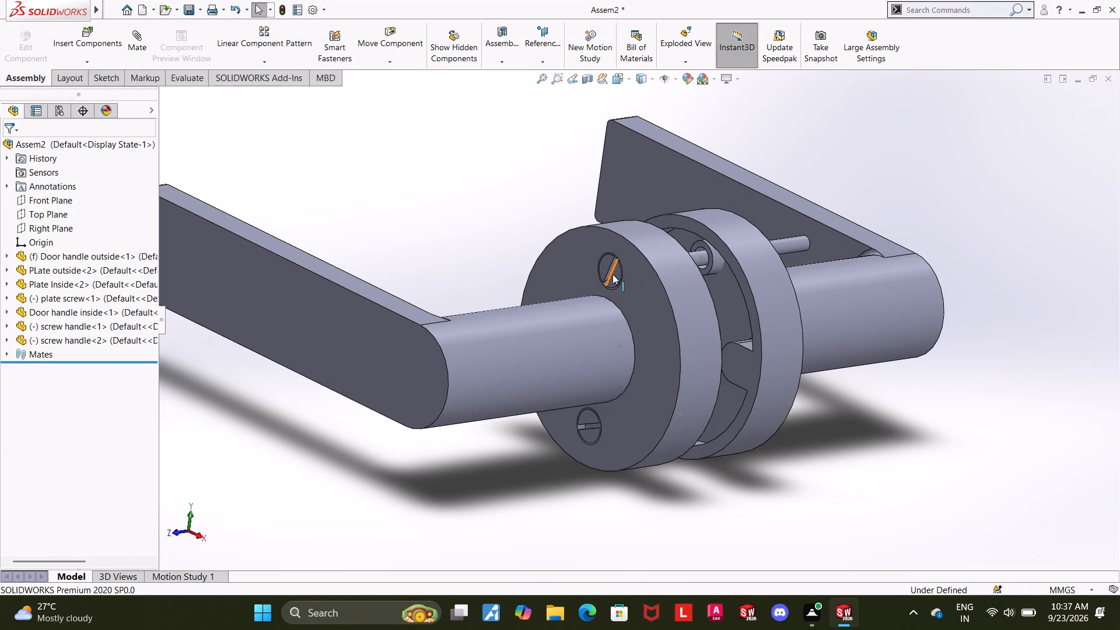
Delete the Coincident6 and Coincident7 mates that hold the two handle screws to the inside door handle.
left_click(612, 274)
left_click(5, 353)
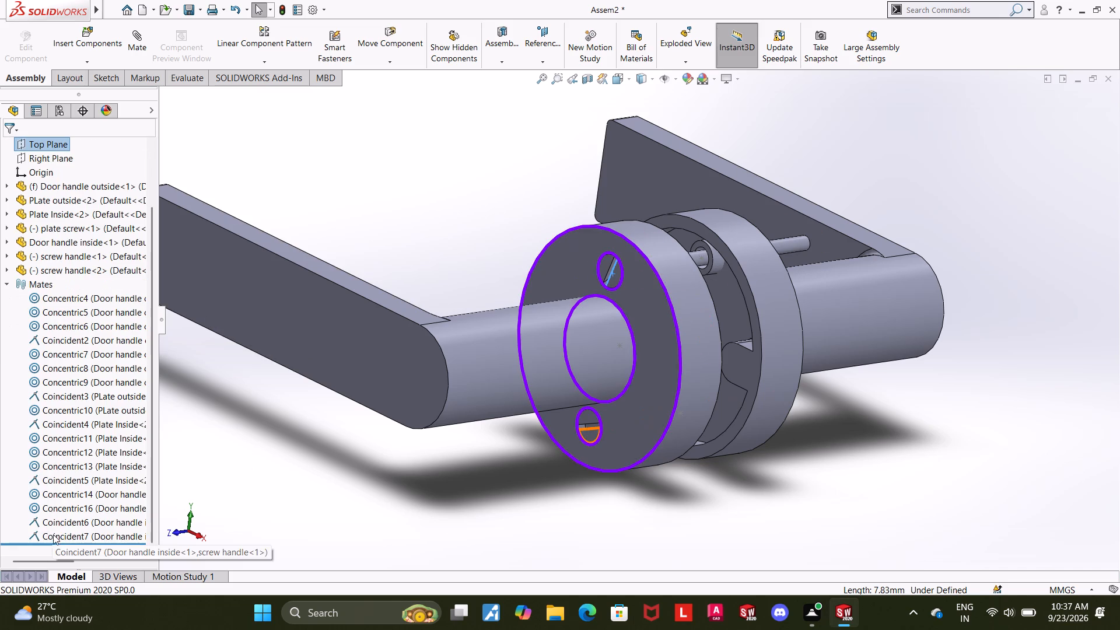
left_click(52, 530)
left_click(55, 521, "ctrl")
right_click(55, 521, "ctrl")
left_click(89, 453)
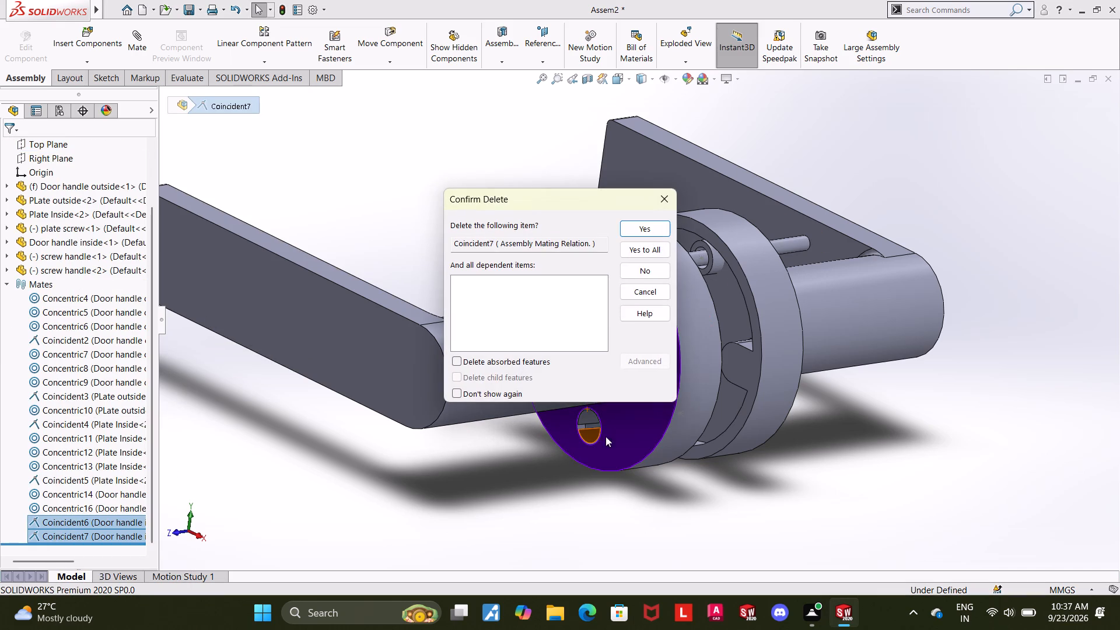
left_click(644, 236)
left_click(650, 225)
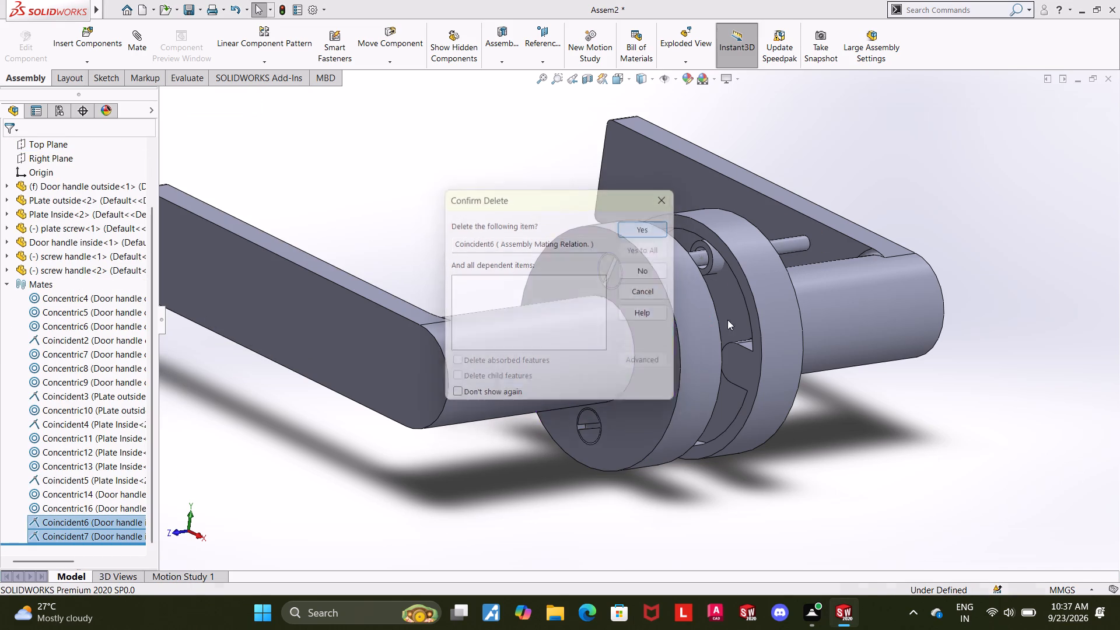
left_click(908, 494)
Pull the lower handle screw out of its hole and mate its head face coincident with the inside handle's round plate face.
left_click_drag(591, 434, 554, 449)
left_click(622, 506)
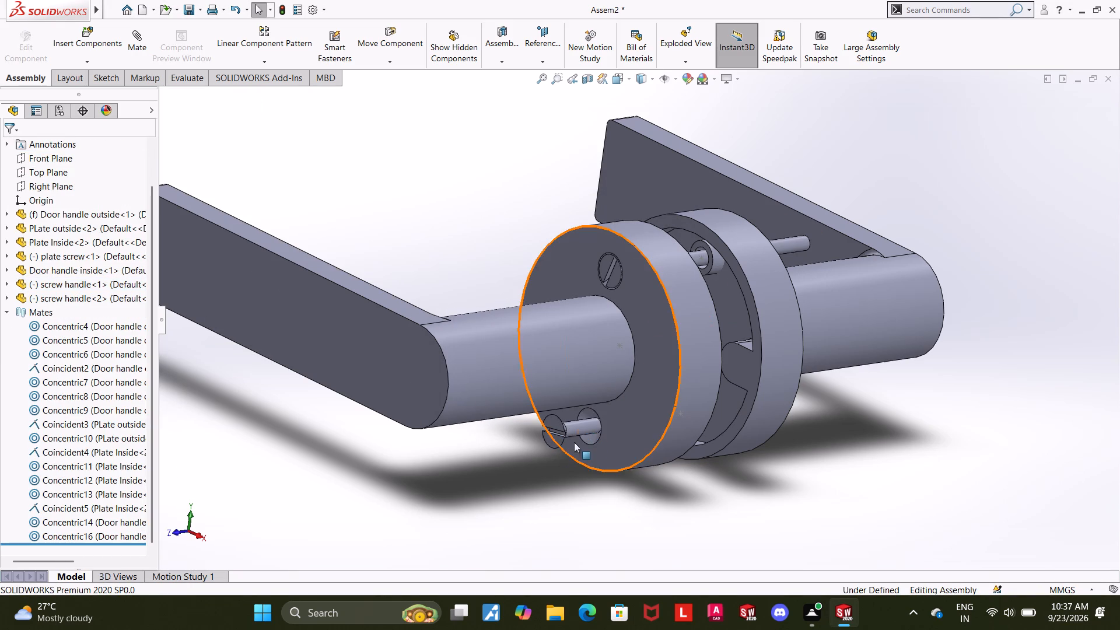
middle_click_drag(573, 456, 569, 498)
left_click(547, 466)
left_click(631, 474, "ctrl")
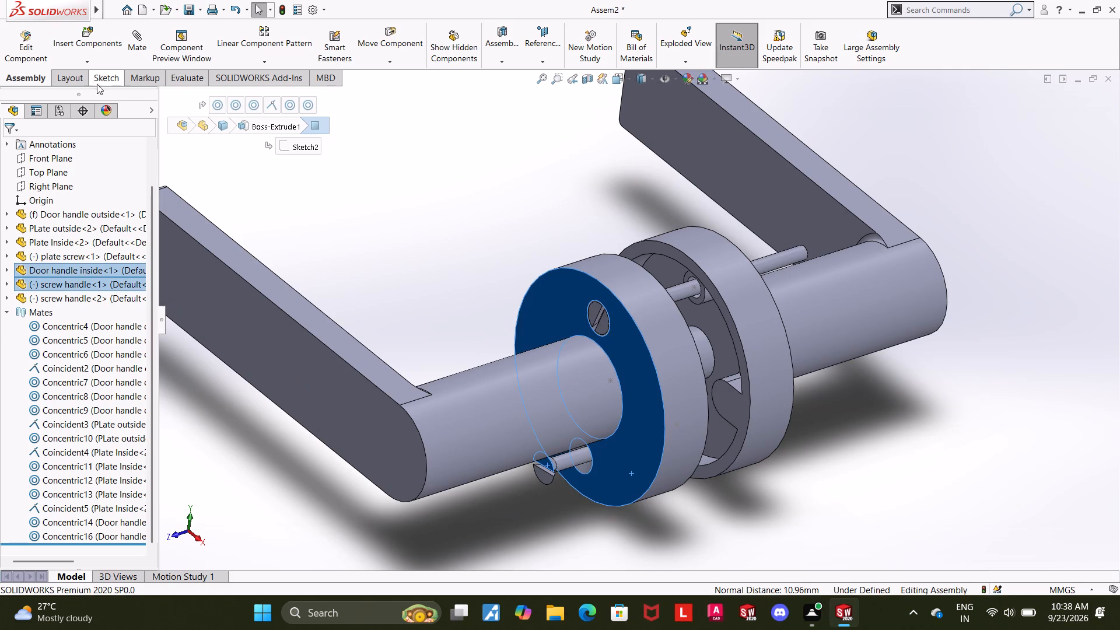
left_click(140, 27)
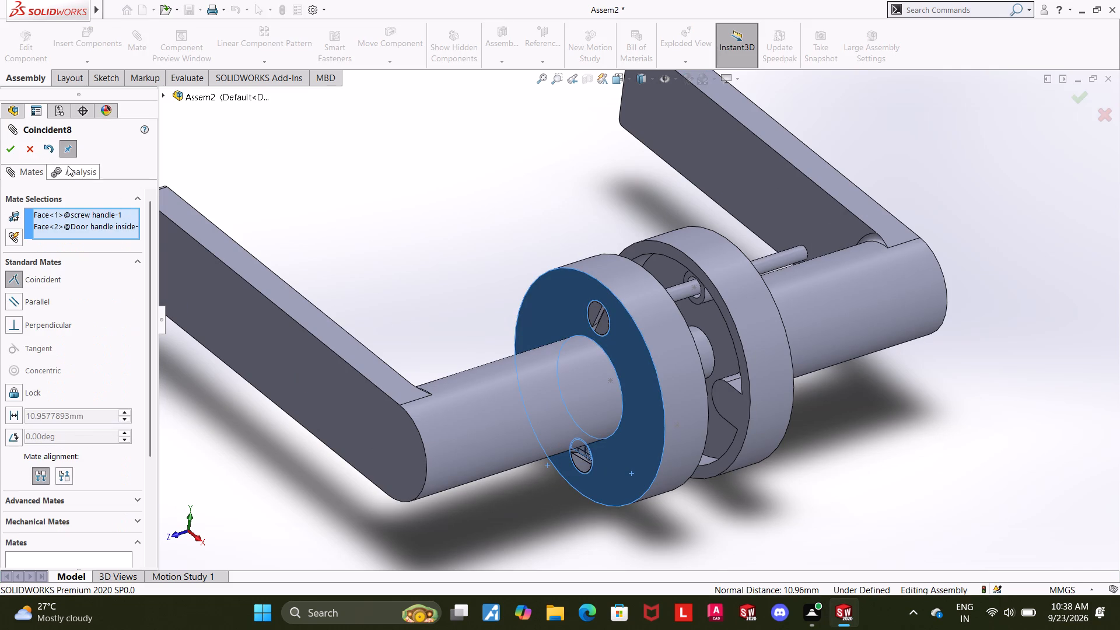
left_click(9, 146)
Mate the upper handle screw's slot edge coincident with the inside handle's round plate face and finish mating.
scroll(576, 277, "down", 4)
left_click(644, 360)
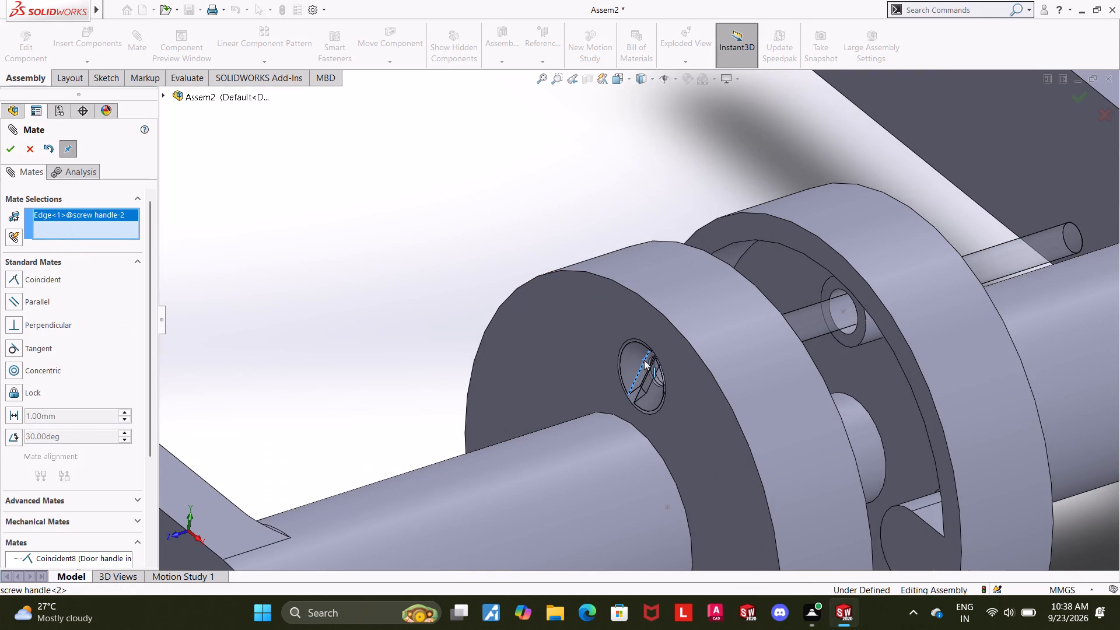
left_click(583, 318, "ctrl")
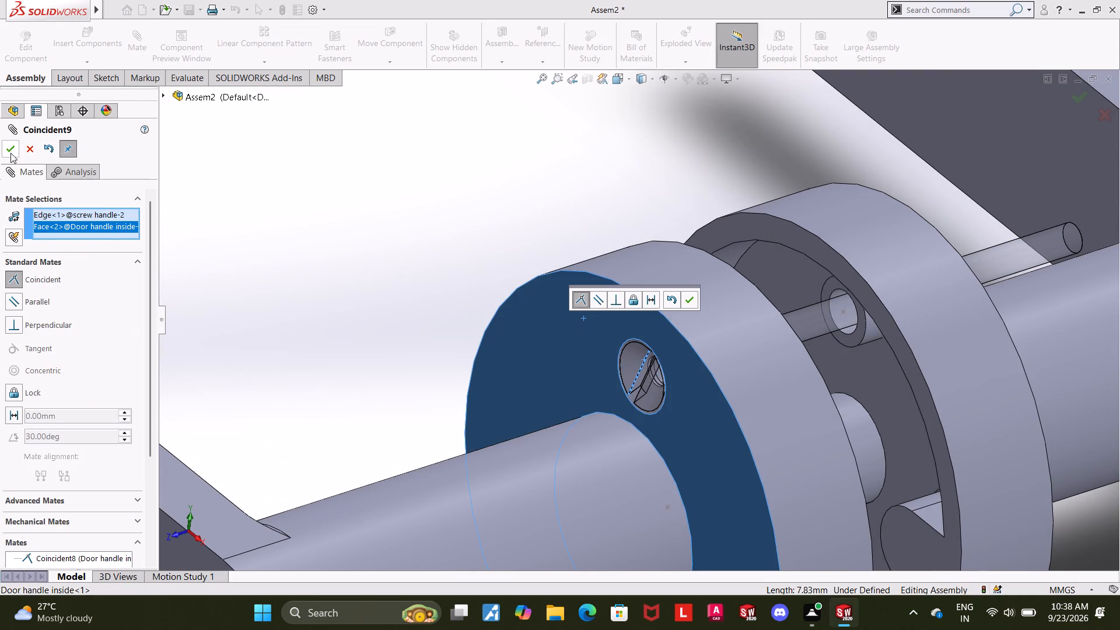
left_click(10, 151)
scroll(501, 250, "up", 7)
left_click(949, 403)
scroll(948, 433, "up", 1)
middle_click_drag(1038, 224, 1095, 253)
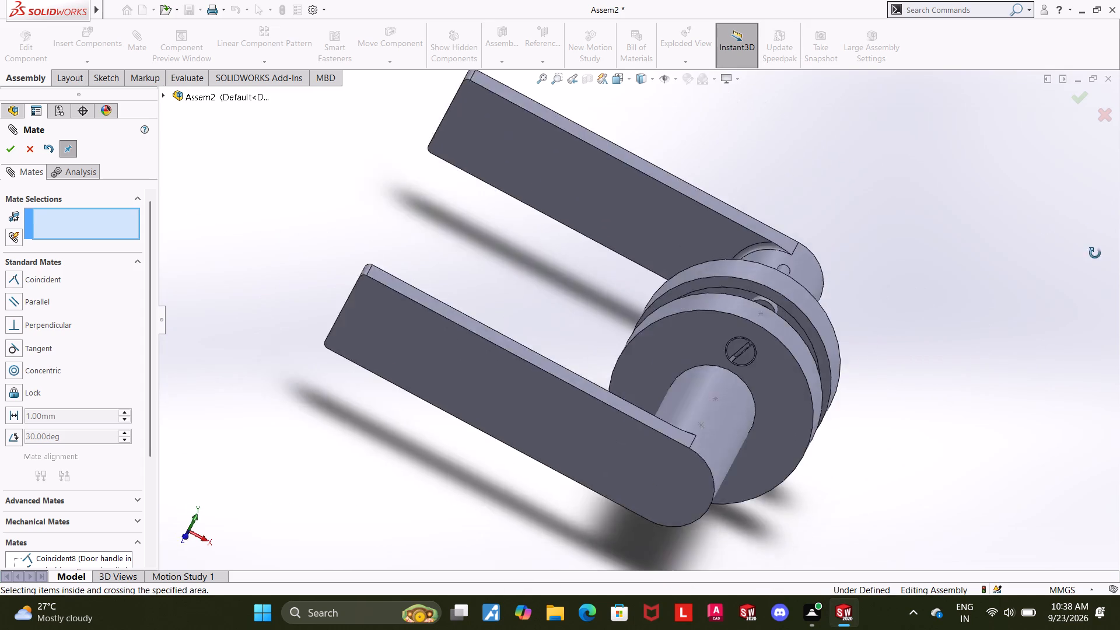
middle_click_drag(1095, 253, 1059, 297)
left_click(3, 154)
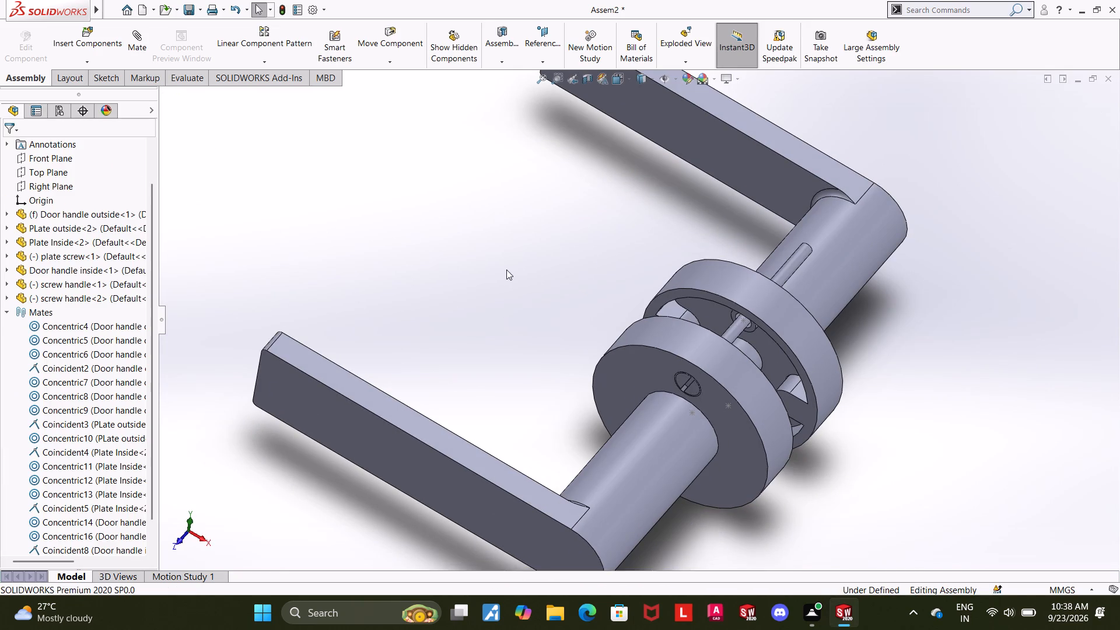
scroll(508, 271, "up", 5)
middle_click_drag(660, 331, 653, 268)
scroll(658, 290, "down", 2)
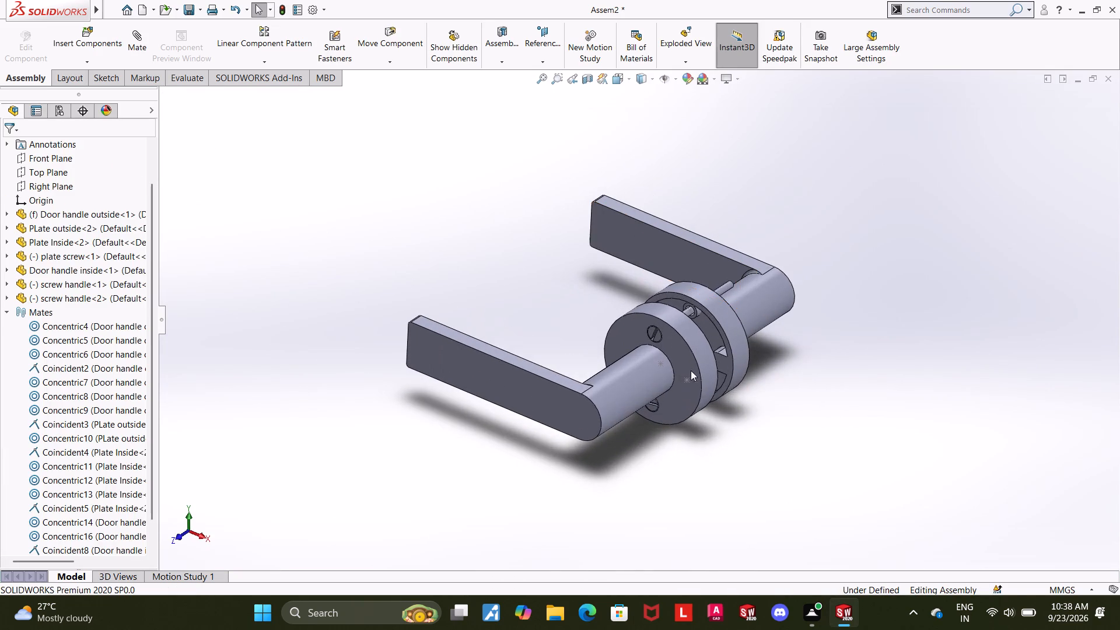
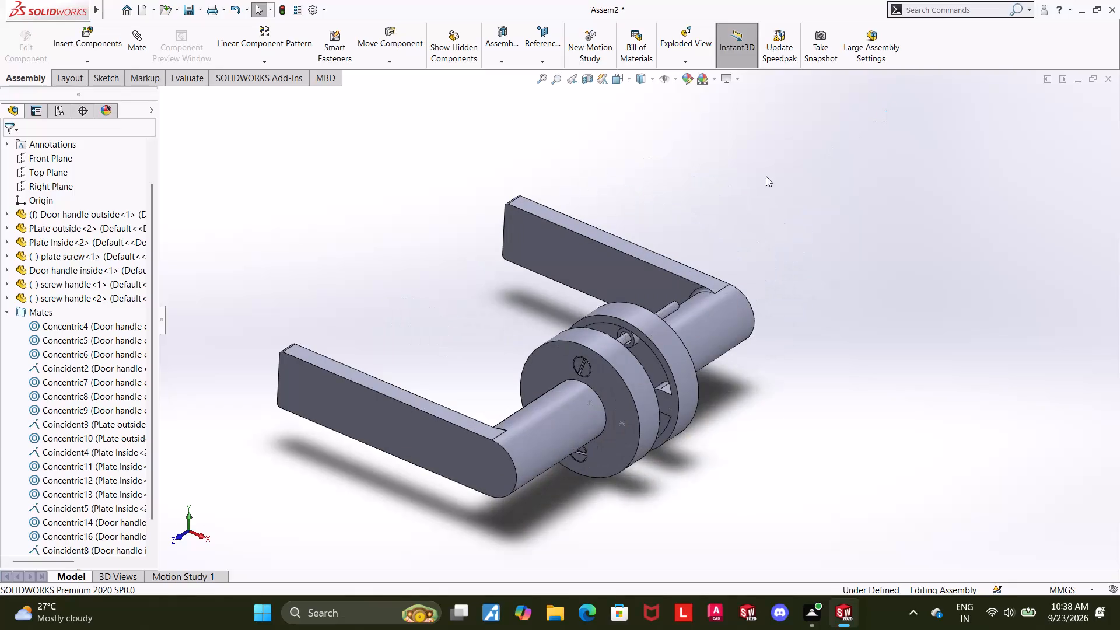
Save the Assem2 assembly in Downloads under the file name "fixed door handle assembly".
scroll(498, 377, "up", 1)
scroll(496, 381, "down", 1)
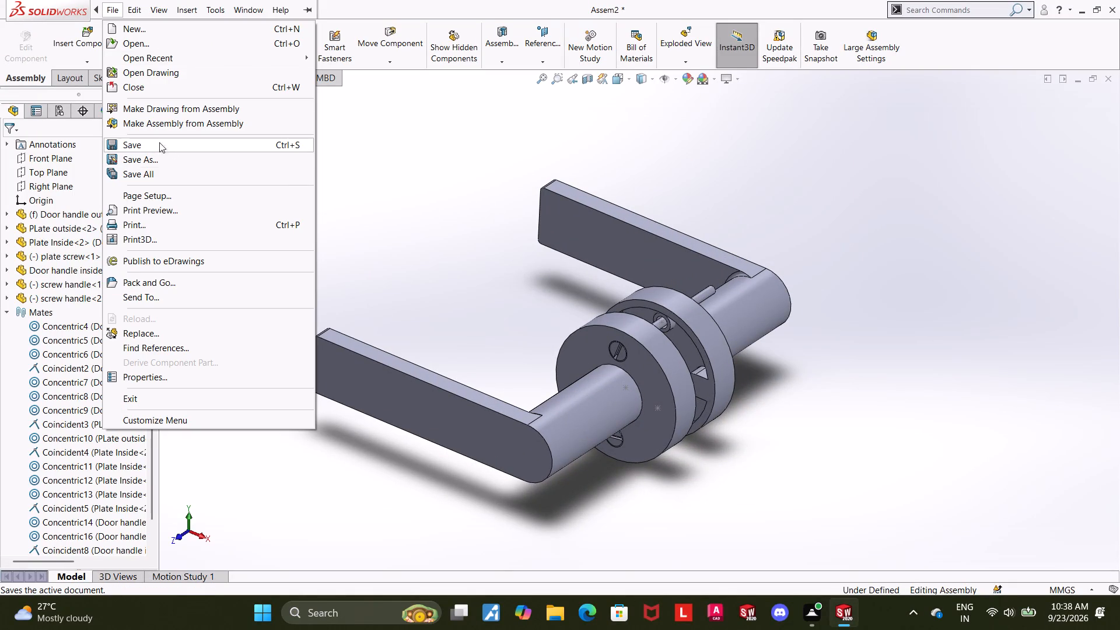
left_click(154, 160)
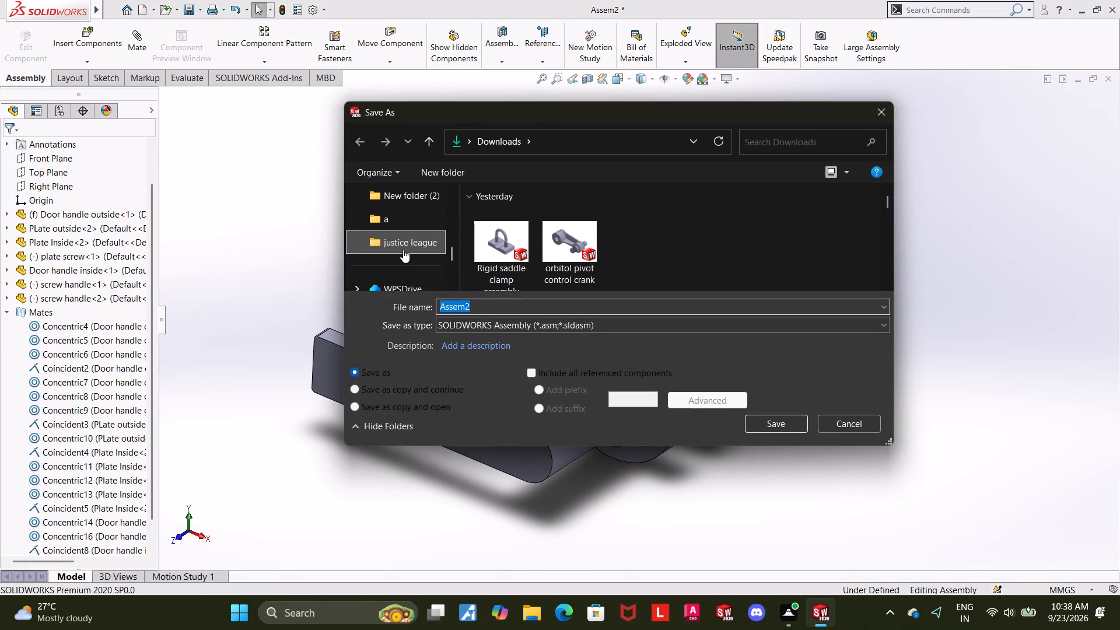
type("fixed door hand")
type("le ass")
type("embly")
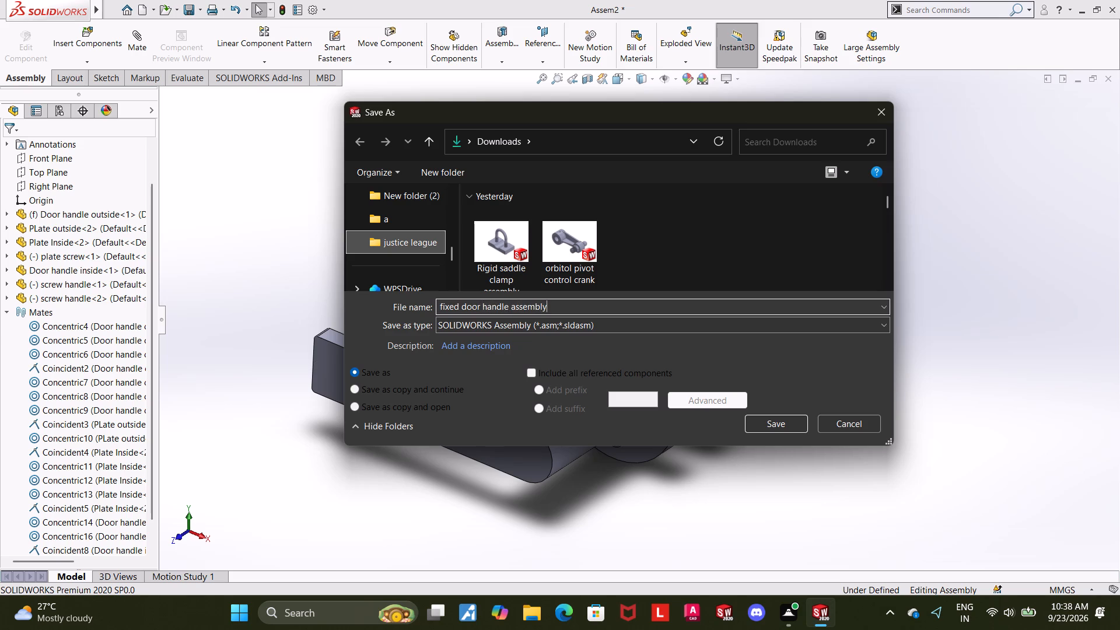
key("space")
left_click(800, 430)
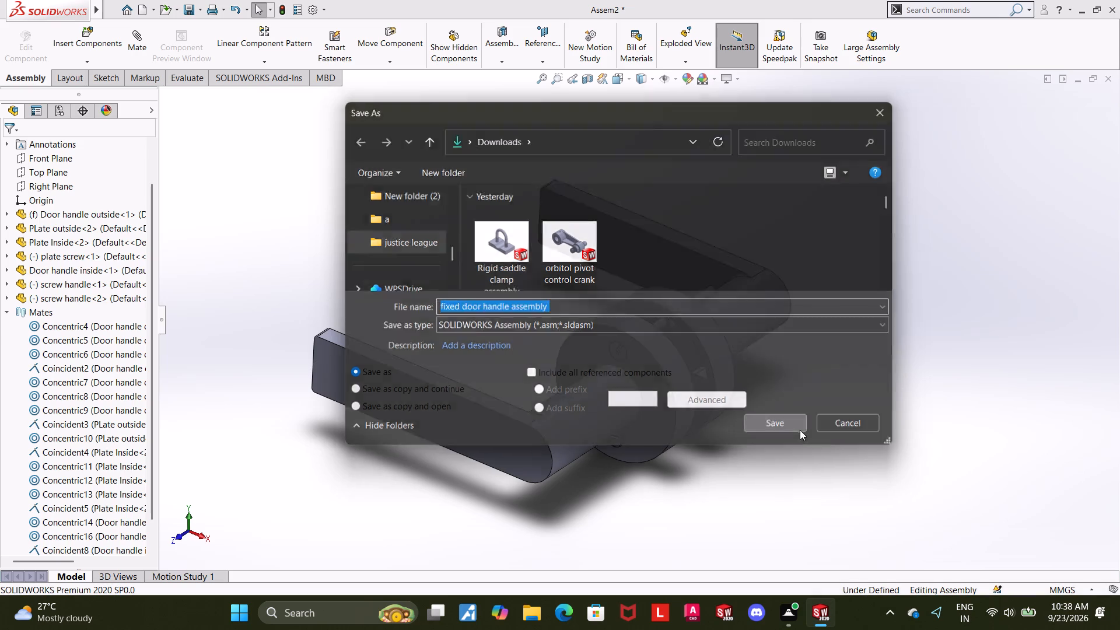
left_click(594, 321)
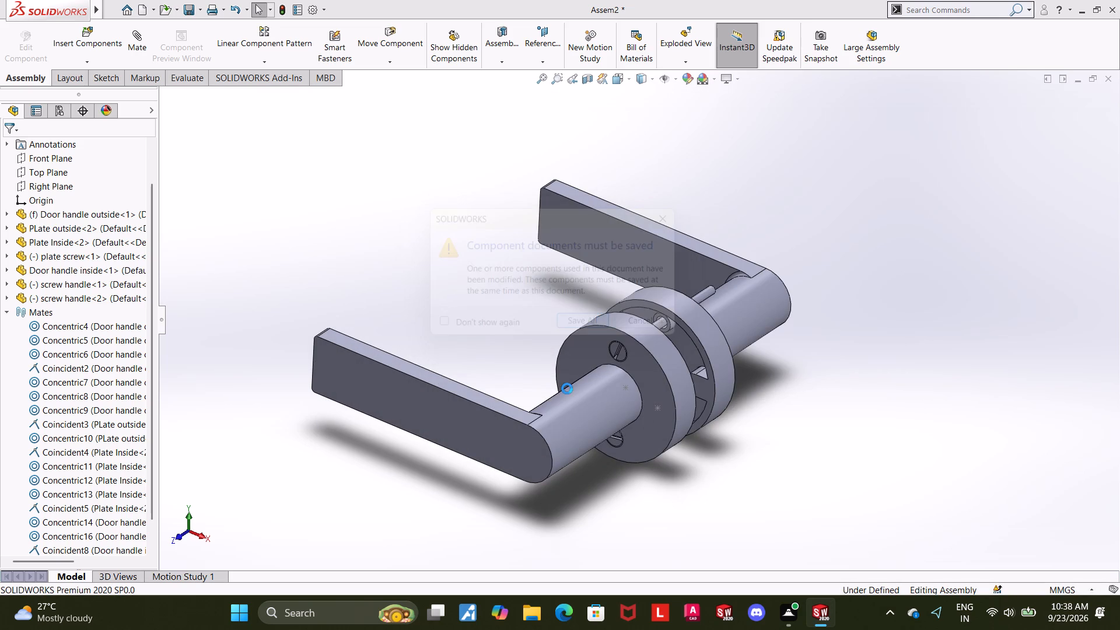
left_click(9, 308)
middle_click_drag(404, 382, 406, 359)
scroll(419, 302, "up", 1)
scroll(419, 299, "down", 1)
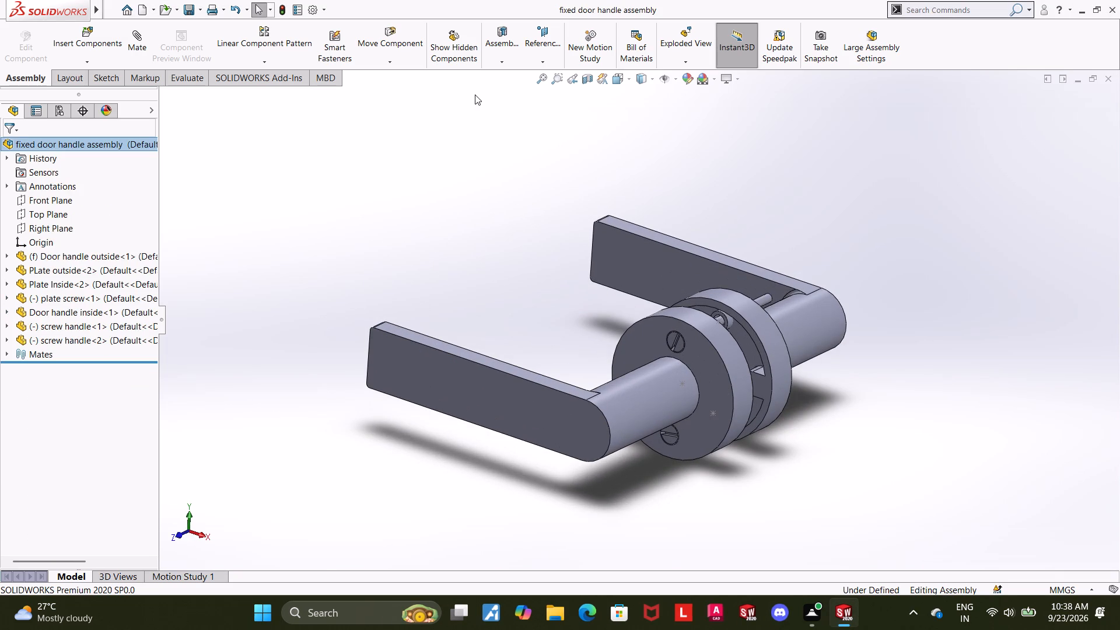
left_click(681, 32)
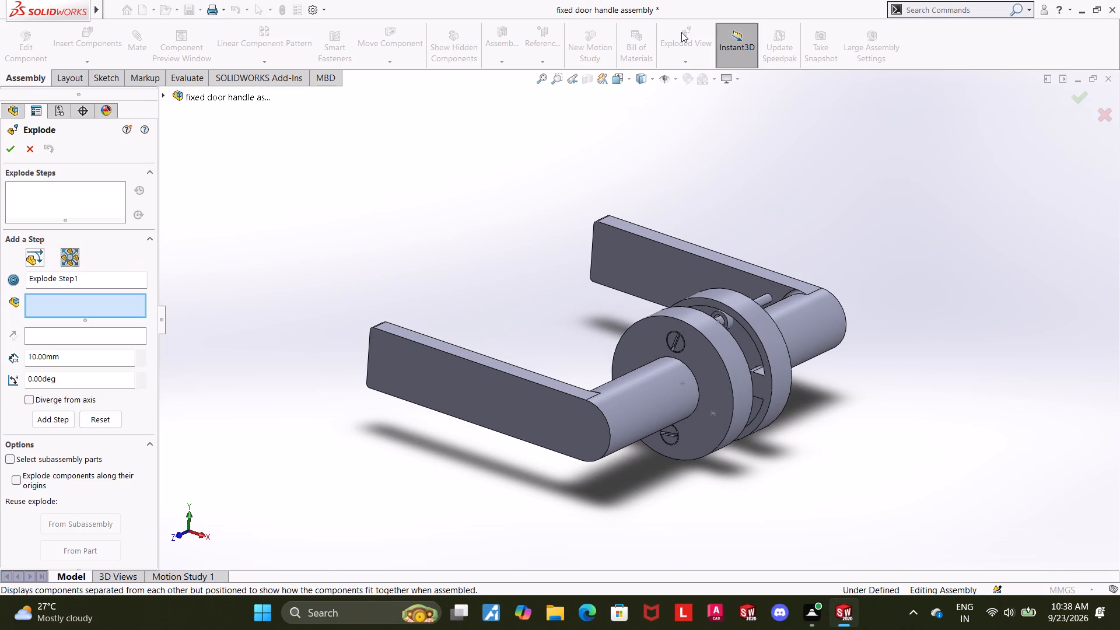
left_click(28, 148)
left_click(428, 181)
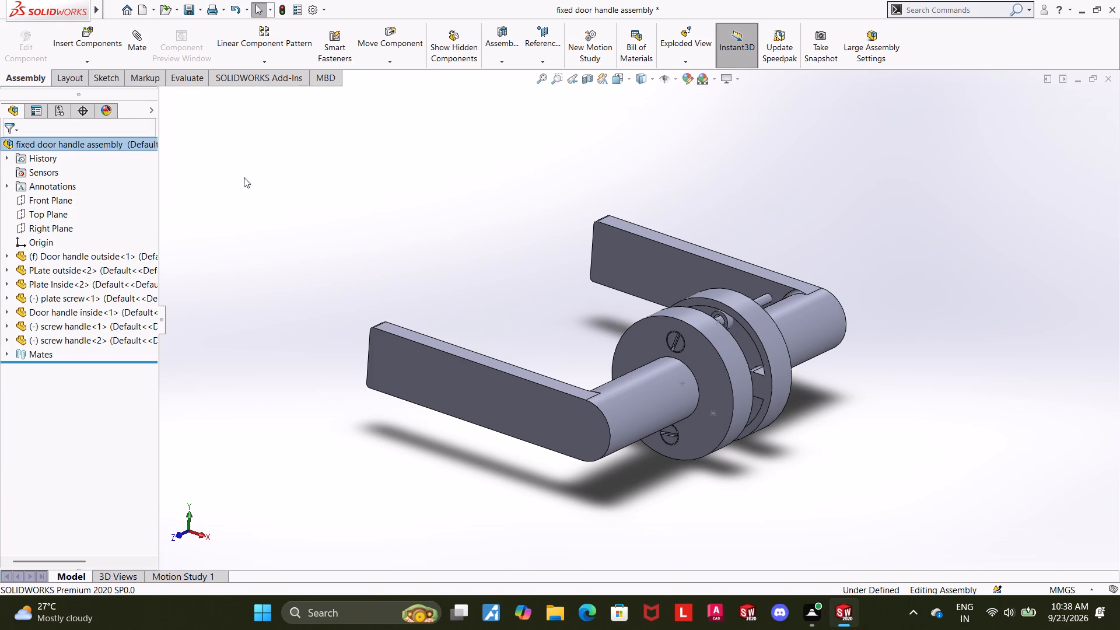
Export the fixed door handle assembly as an Adobe PDF to Downloads, keeping its file name.
middle_click_drag(376, 182, 379, 190)
scroll(376, 205, "up", 4)
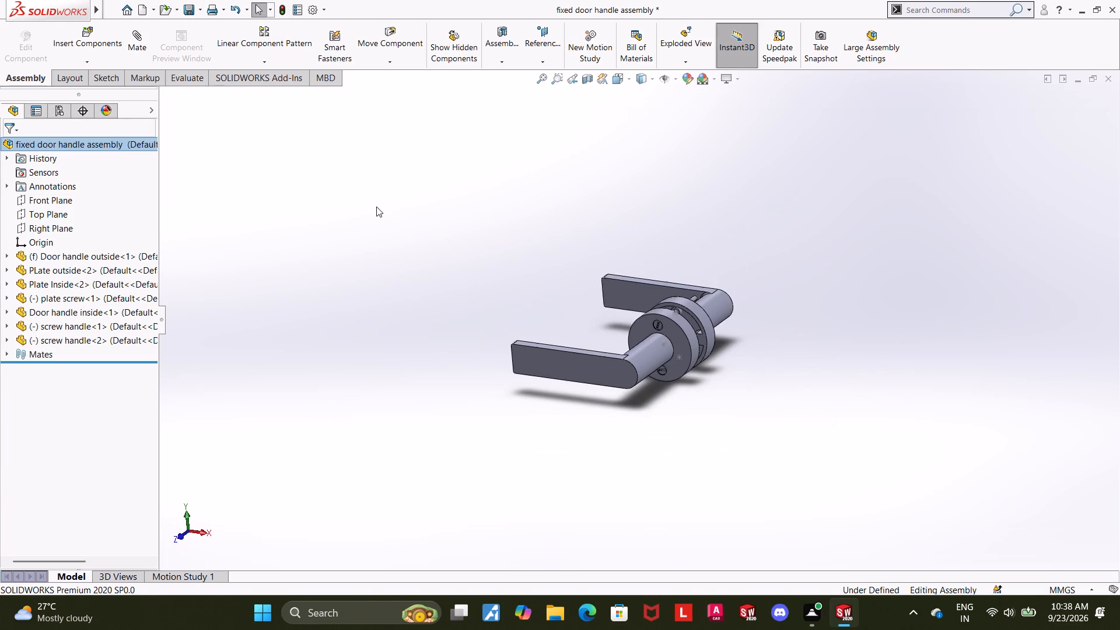
middle_click_drag(425, 228, 429, 247)
scroll(474, 253, "down", 2)
scroll(724, 467, "down", 2)
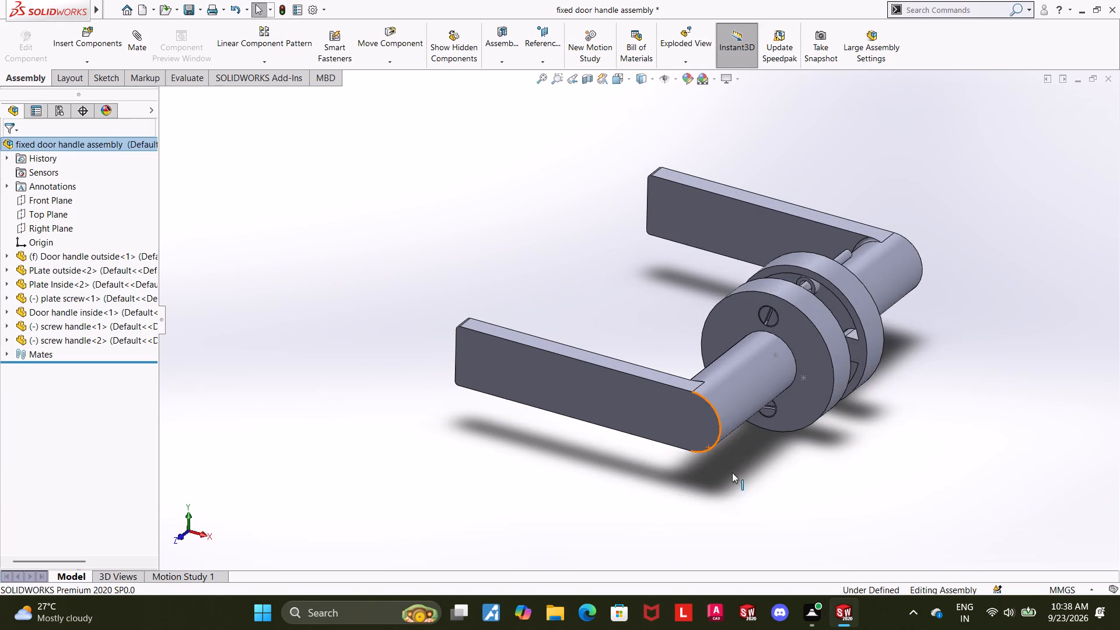
scroll(982, 364, "up", 2)
scroll(902, 359, "down", 1)
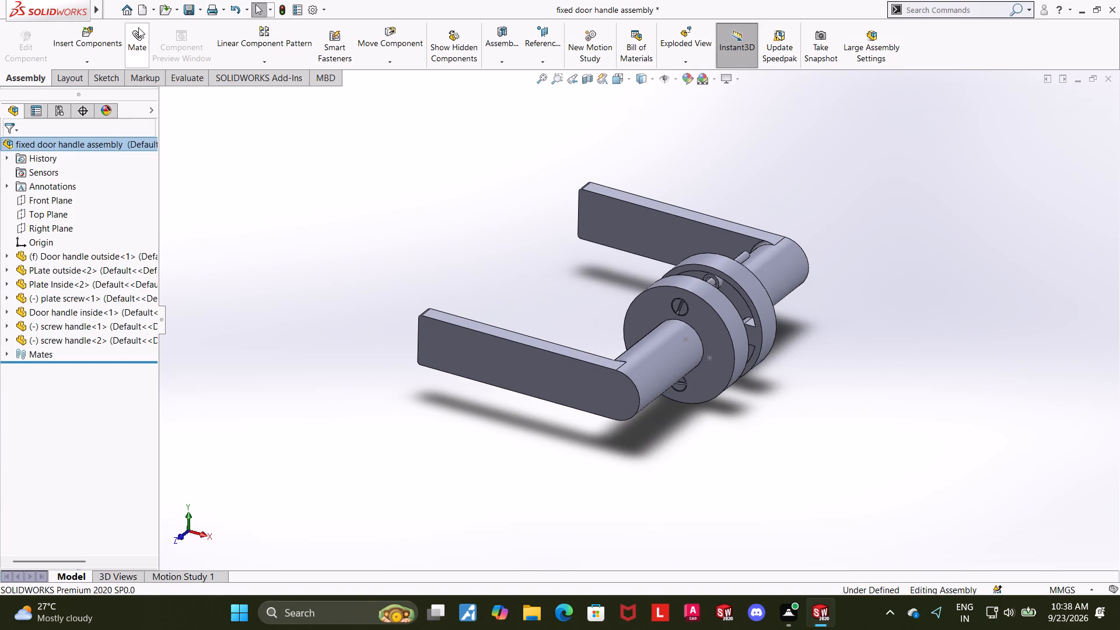
left_click(143, 161)
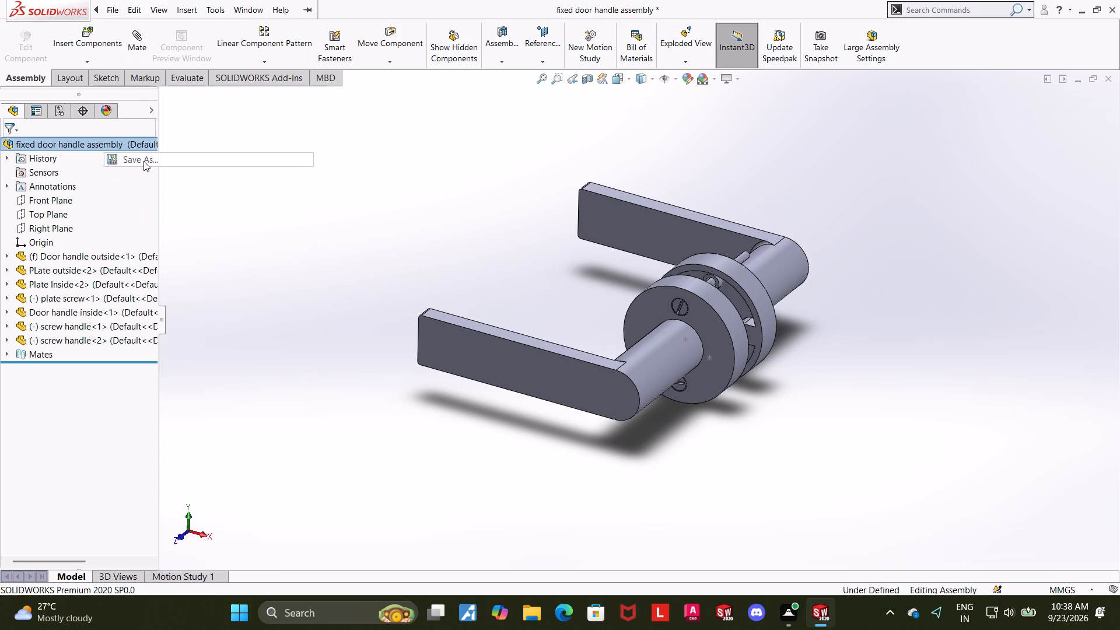
left_click(501, 330)
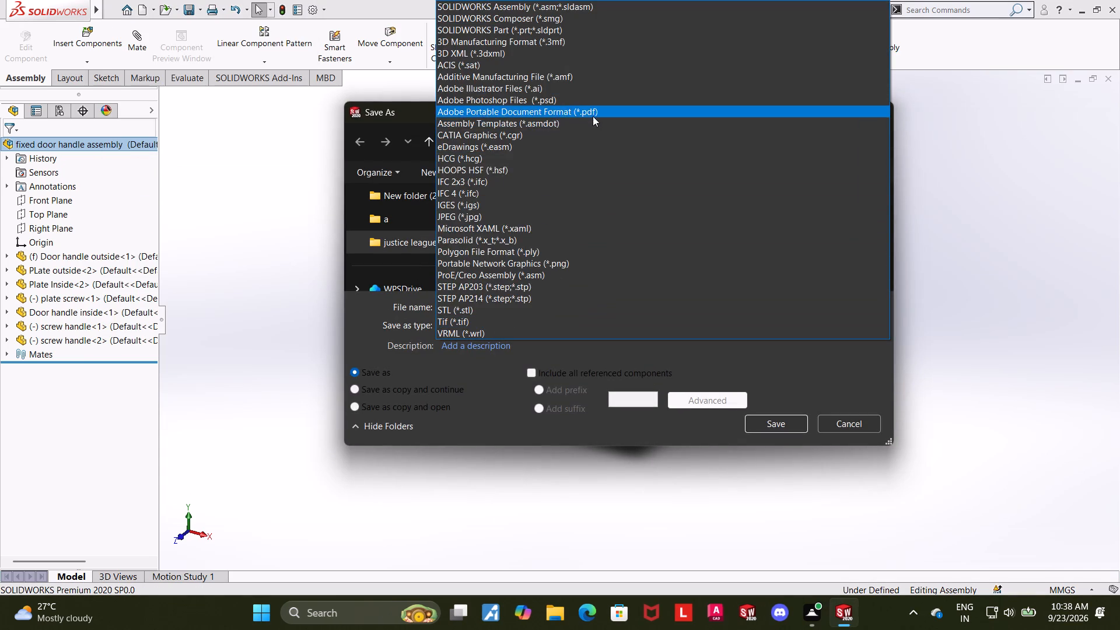
left_click(593, 116)
left_click(782, 452)
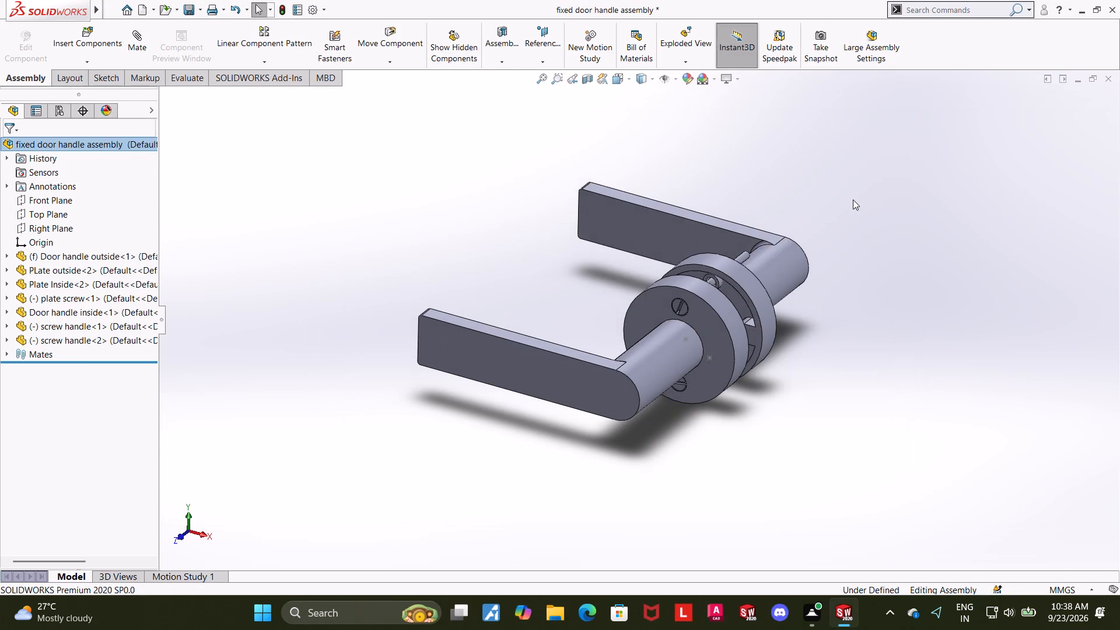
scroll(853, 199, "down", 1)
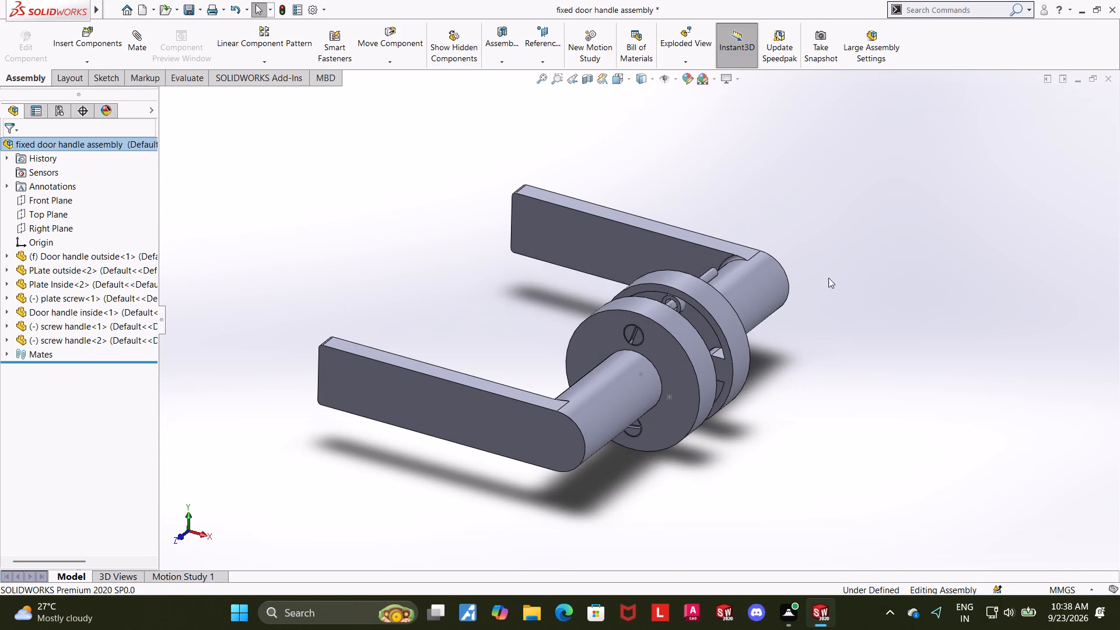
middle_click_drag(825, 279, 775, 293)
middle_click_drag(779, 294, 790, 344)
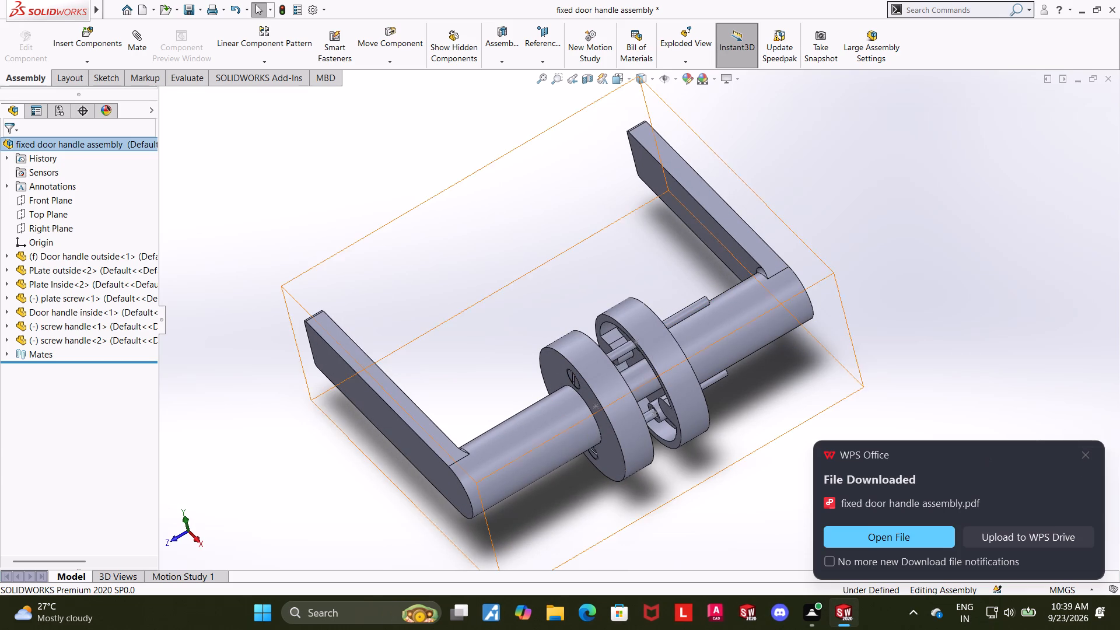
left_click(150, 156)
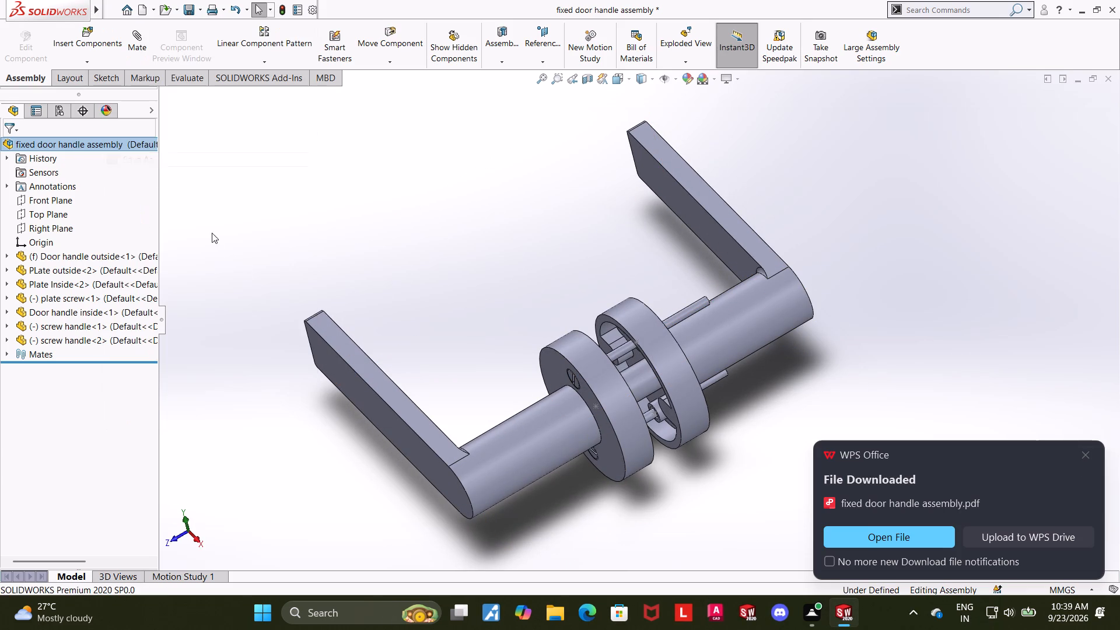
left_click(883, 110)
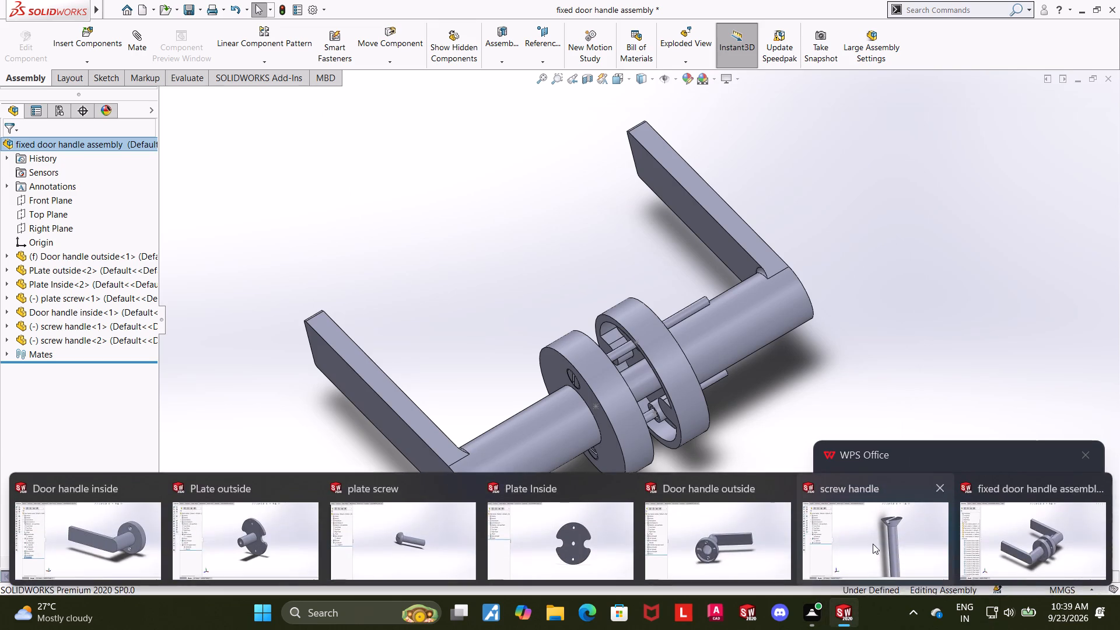
Switch to the screw handle part and save a copy of it as a PDF in Downloads, keeping its name.
left_click(873, 544)
left_click(646, 80)
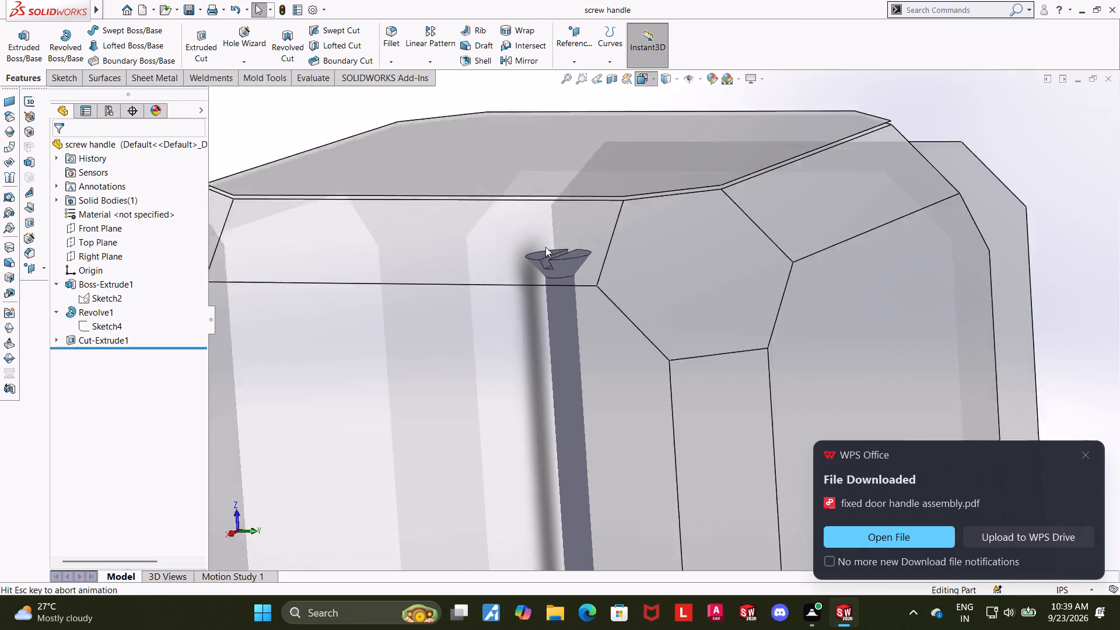
left_click(566, 307)
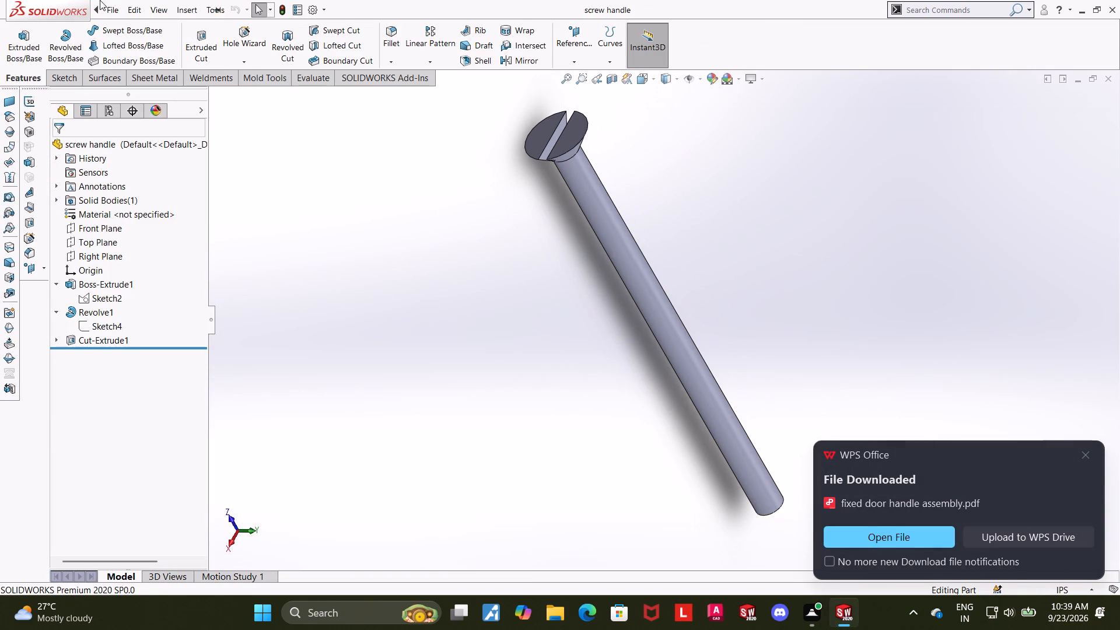
left_click(146, 157)
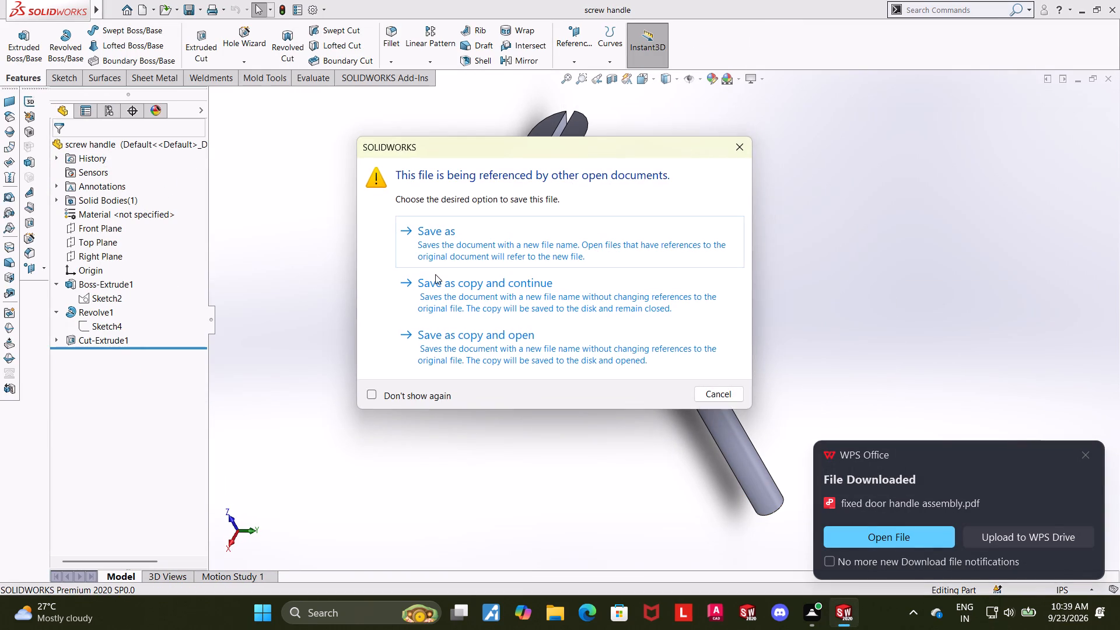
left_click(481, 295)
left_click(602, 331)
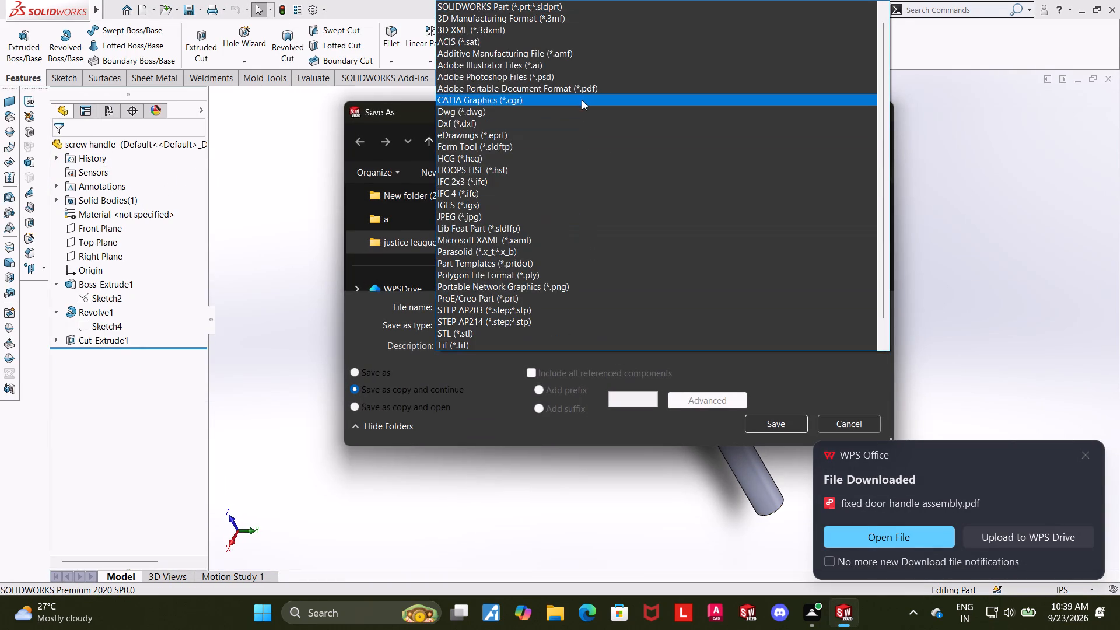
left_click(587, 90)
left_click(774, 443)
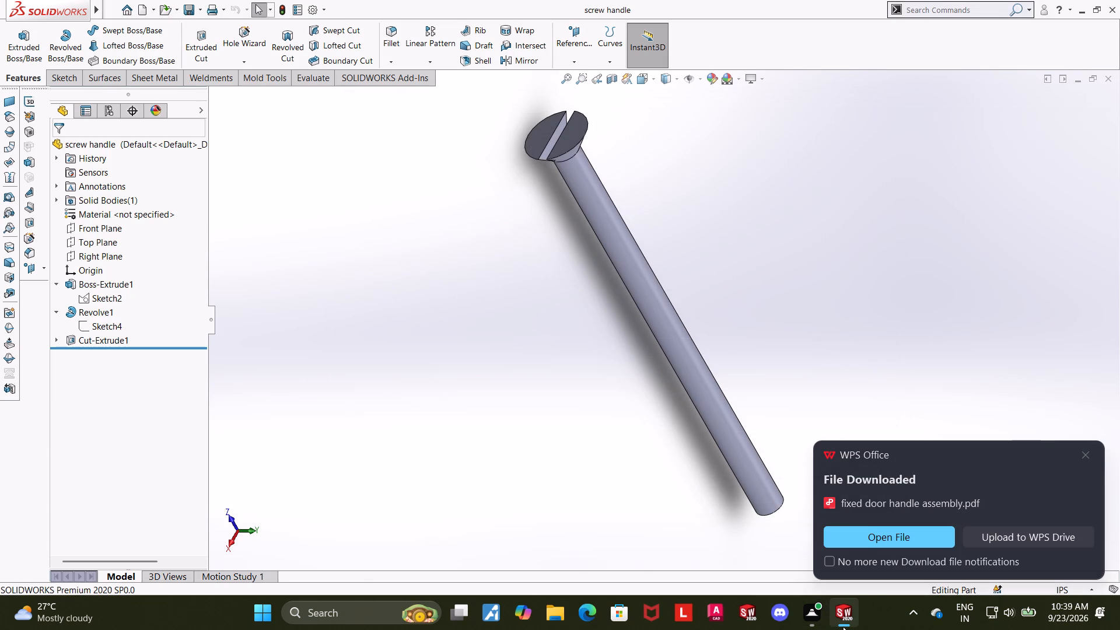
Switch to the Door handle outside part and save a copy of it as a PDF in Downloads, keeping its name.
left_click(741, 537)
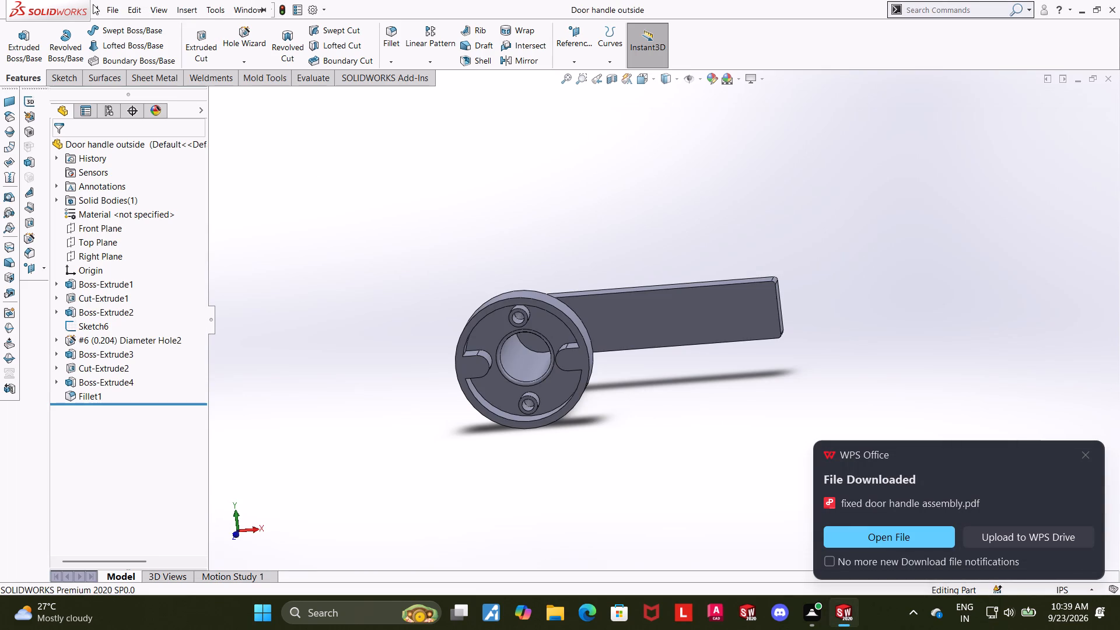
left_click(178, 155)
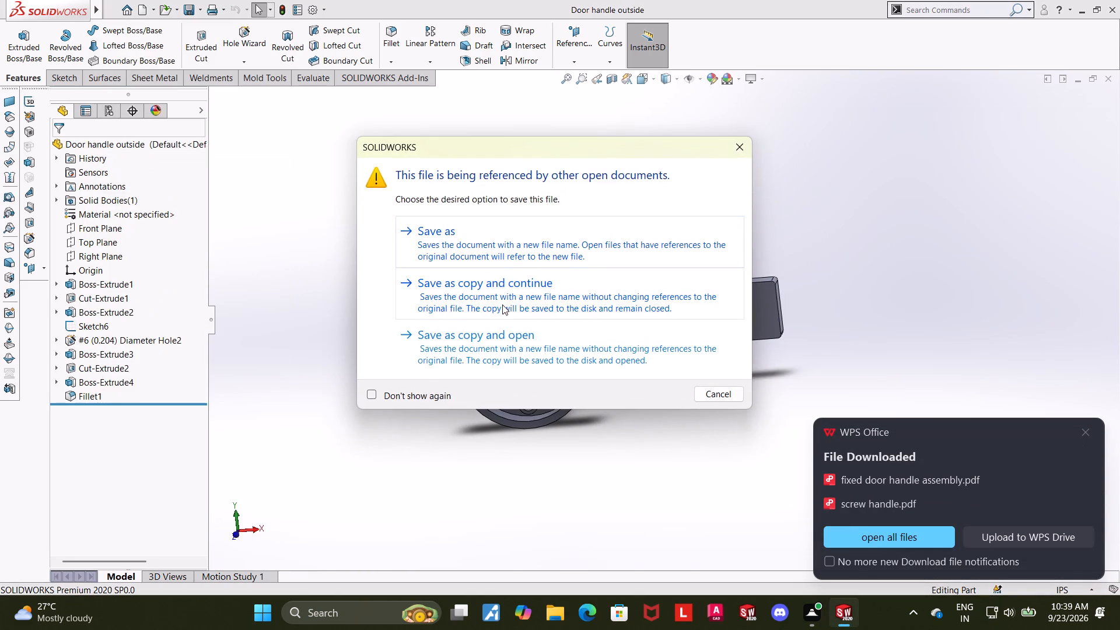
left_click(502, 304)
left_click(537, 335)
left_click(537, 331)
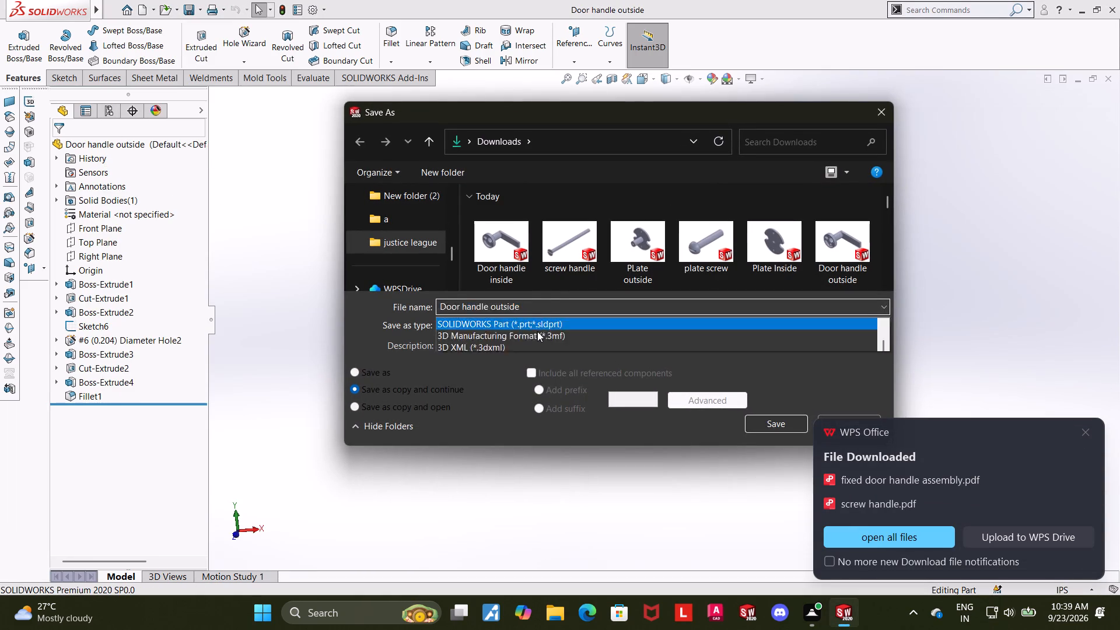
left_click(590, 94)
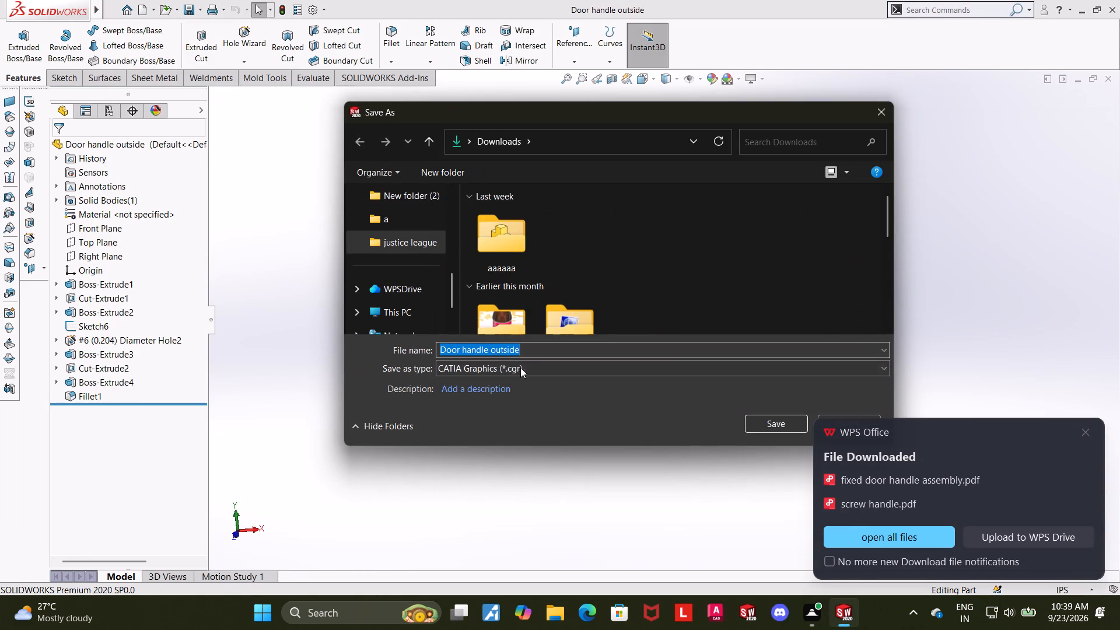
left_click(519, 370)
left_click(579, 72)
left_click(753, 452)
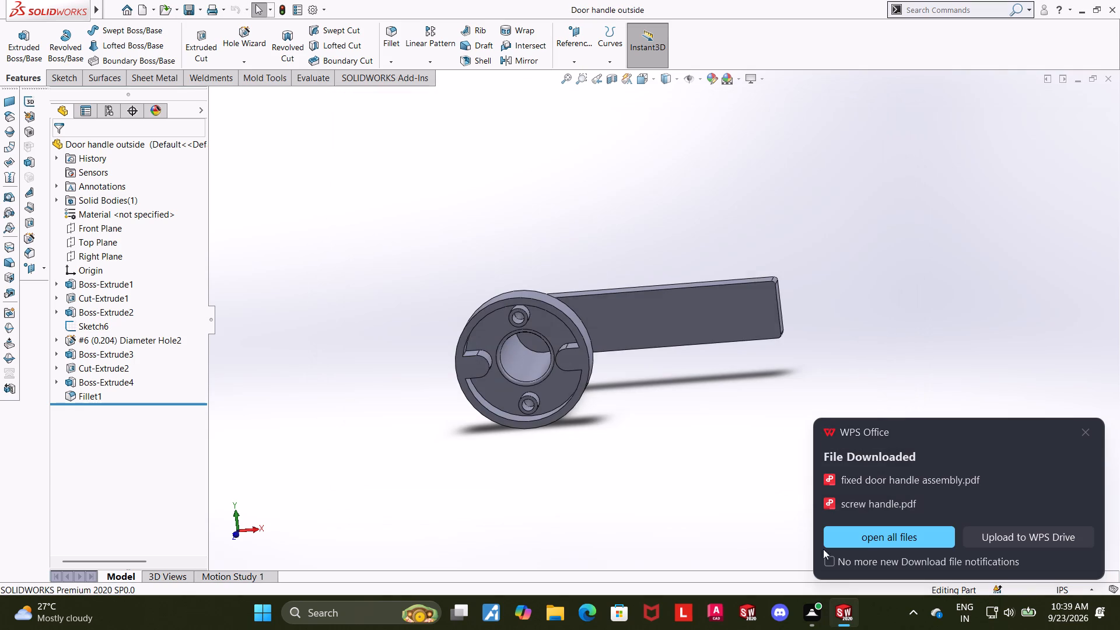
Switch to the Plate Inside part and save a copy of its isometric view as a PDF in Downloads, keeping its name.
left_click(575, 520)
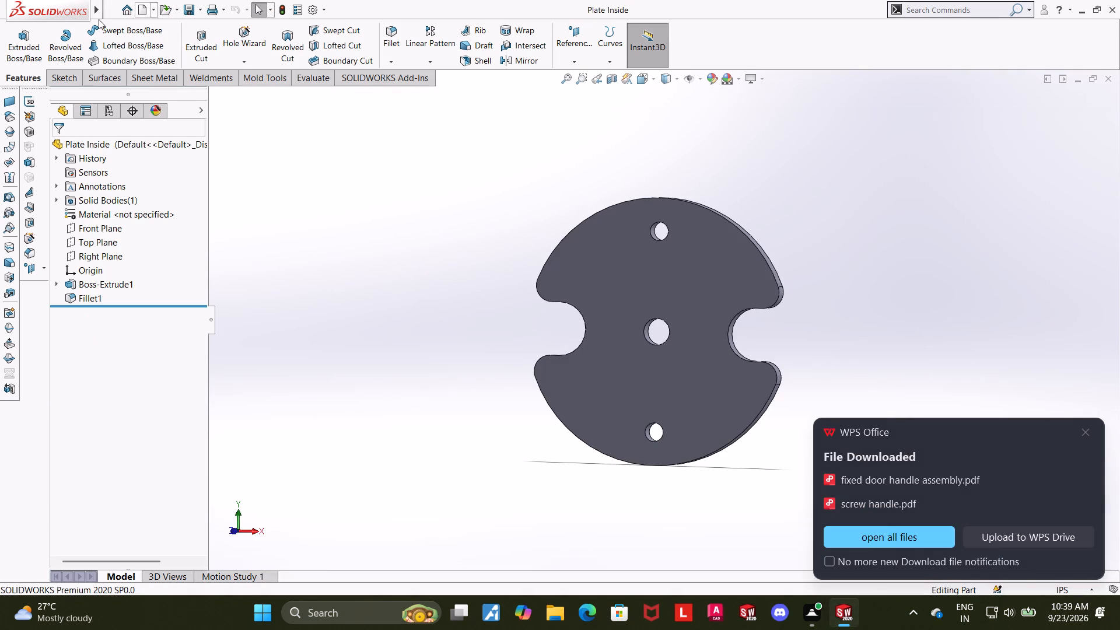
left_click(635, 80)
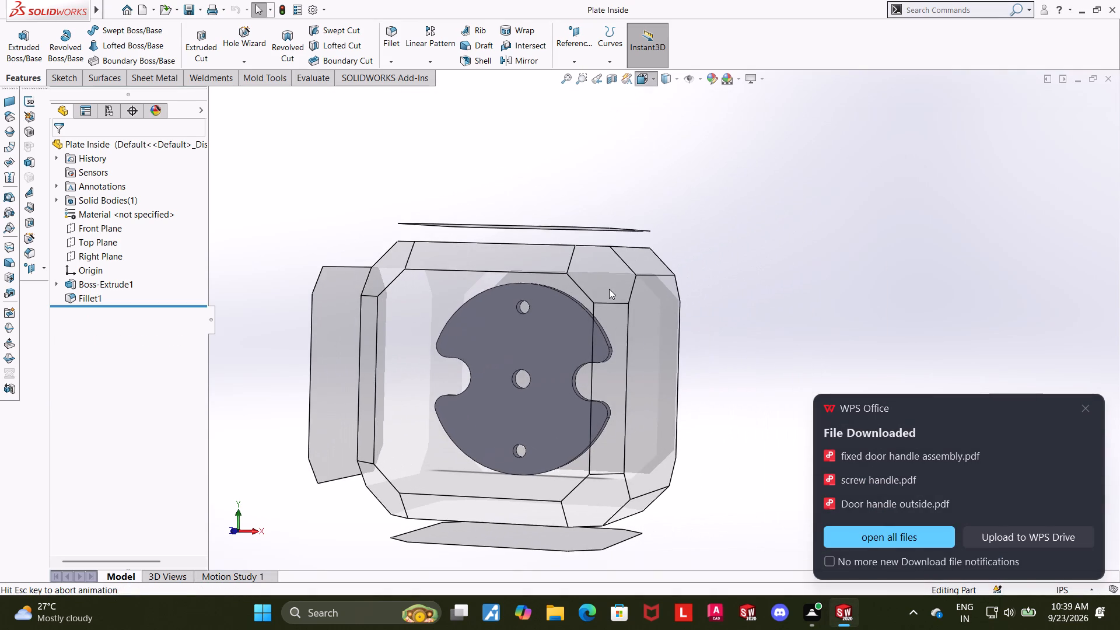
left_click(599, 288)
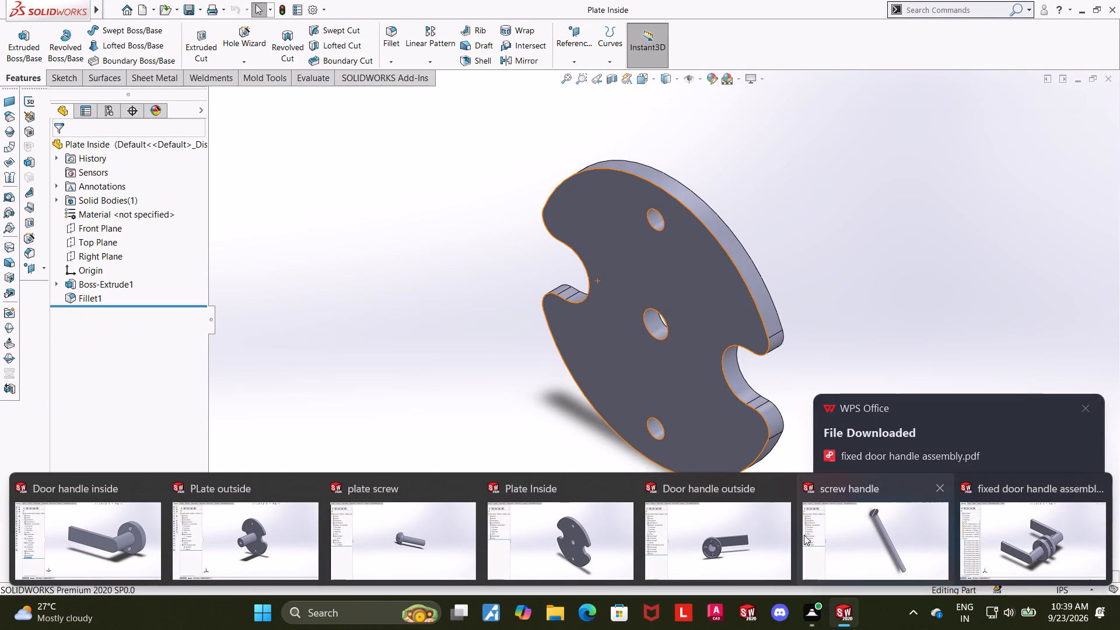
left_click(547, 527)
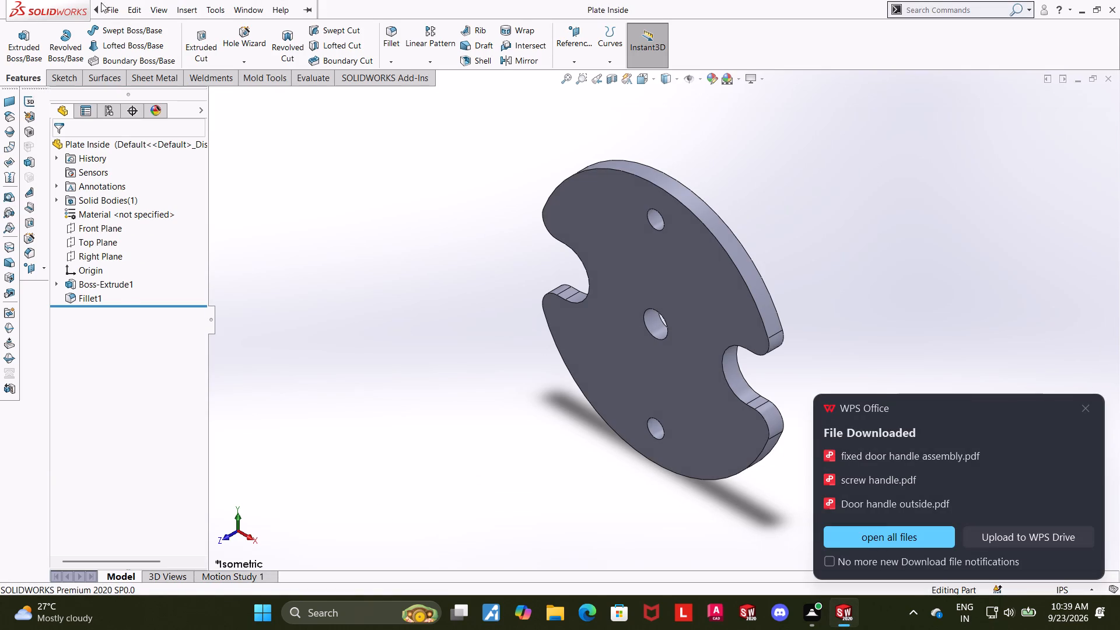
left_click(164, 155)
left_click(540, 280)
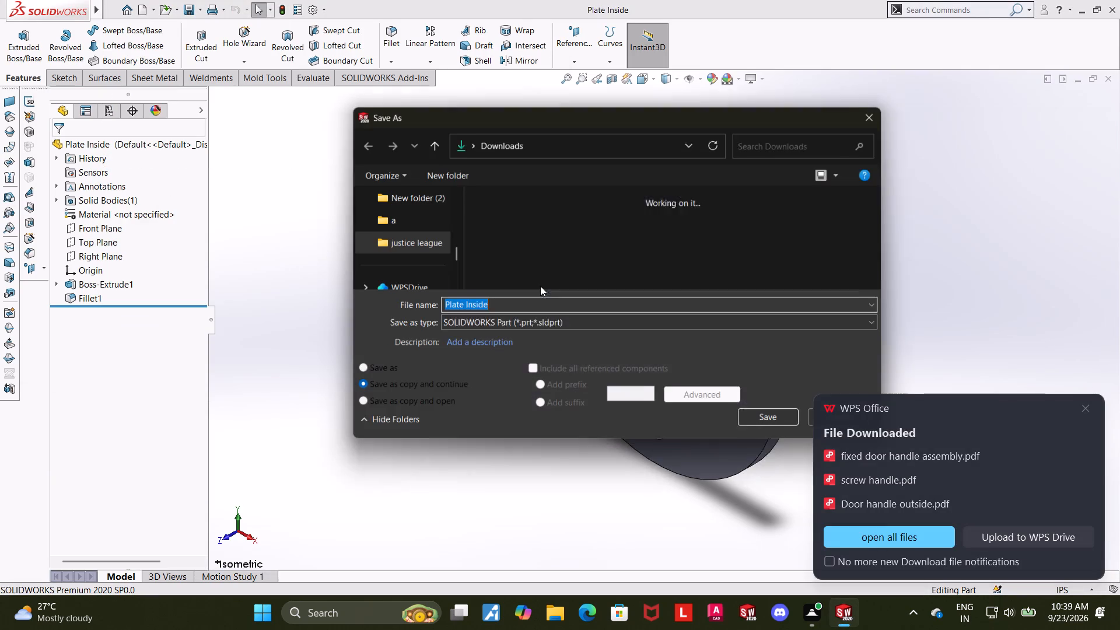
left_click(558, 324)
left_click(579, 83)
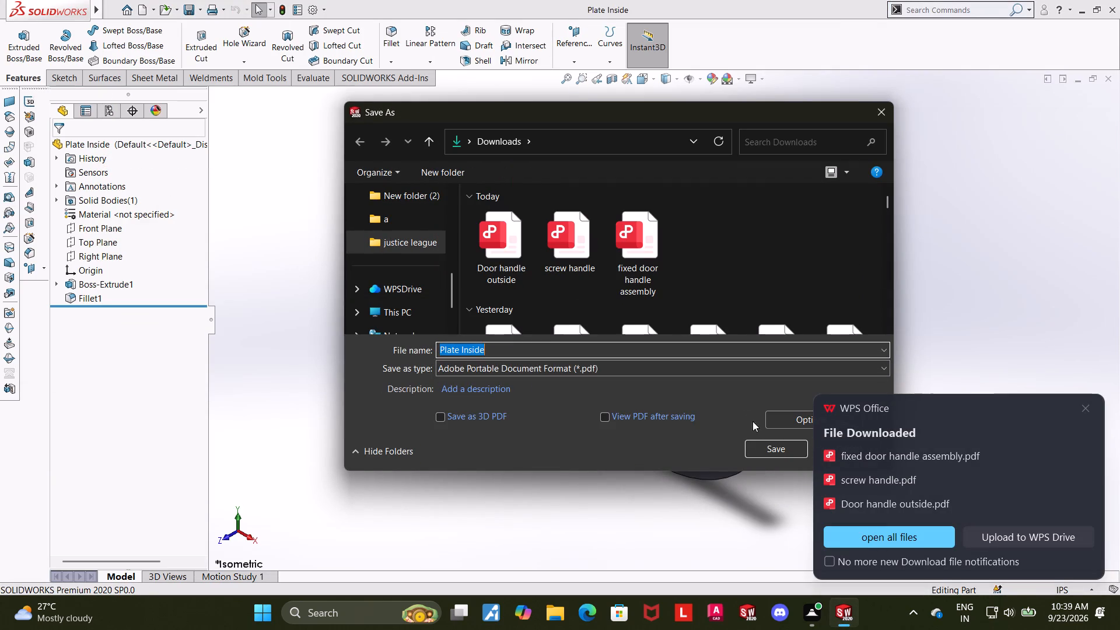
left_click(764, 434)
left_click(762, 435)
left_click(766, 443)
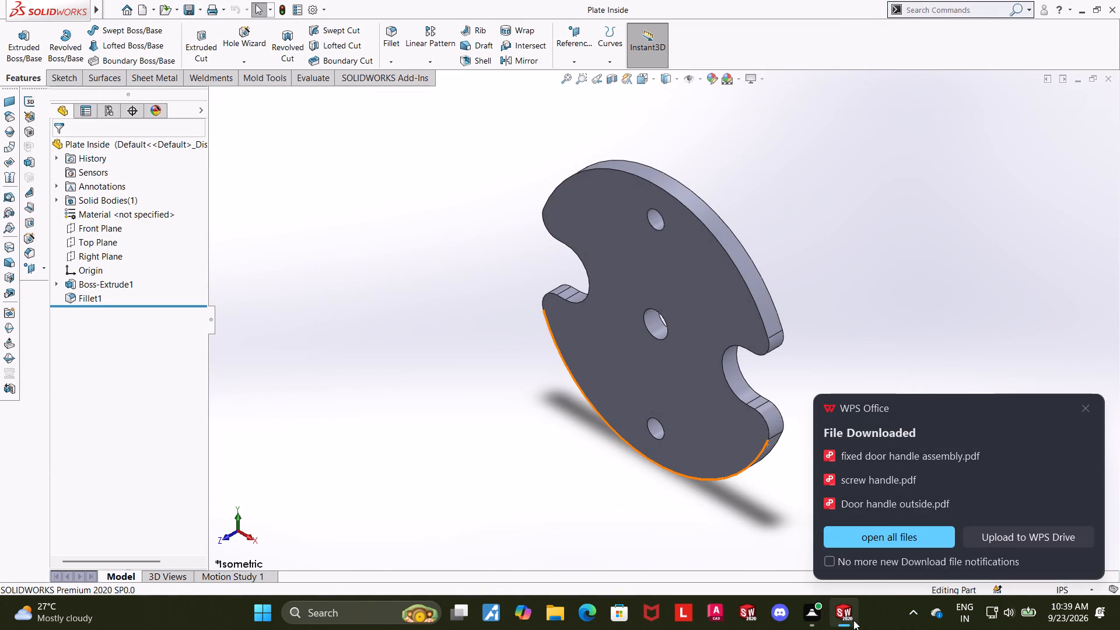
Switch to the plate screw part and save a copy of its isometric view as a PDF in Downloads, keeping its name.
left_click(416, 542)
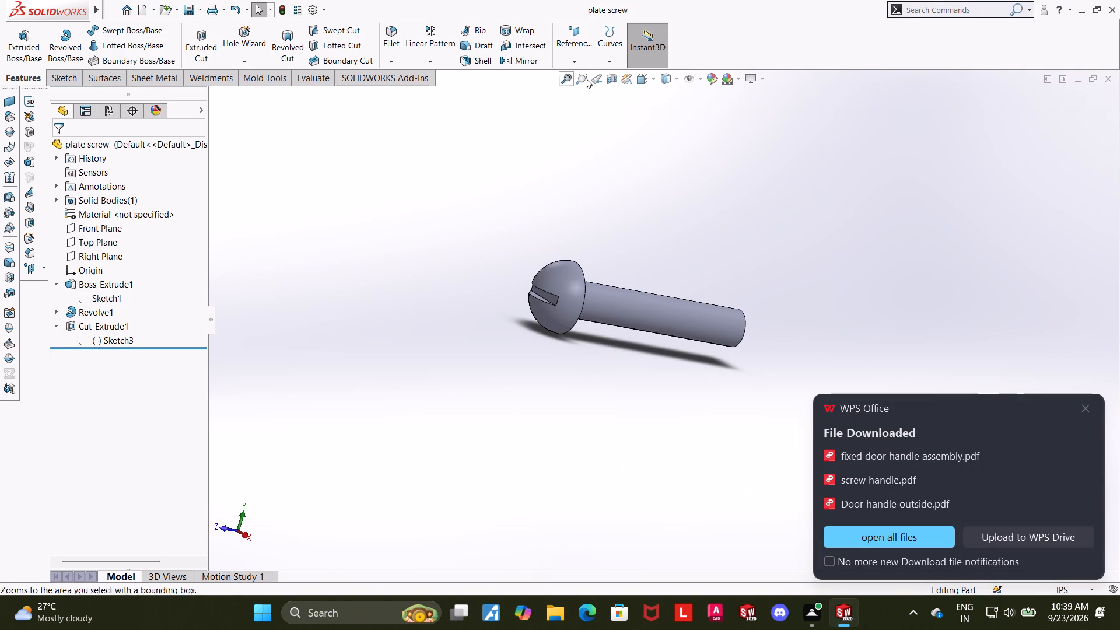
left_click(640, 78)
left_click(499, 308)
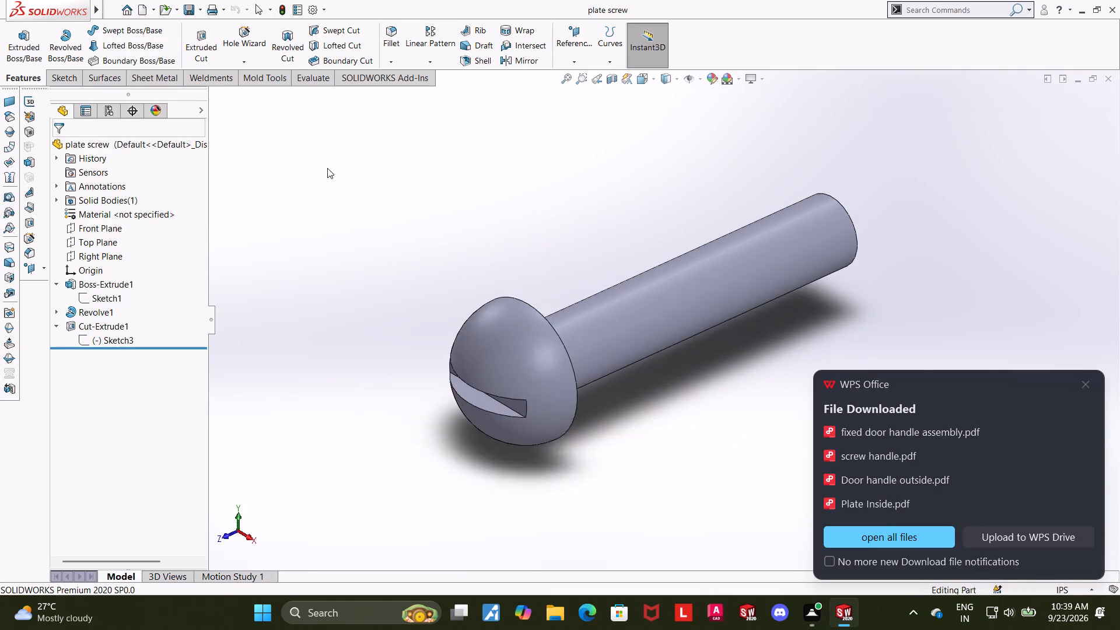
left_click(156, 162)
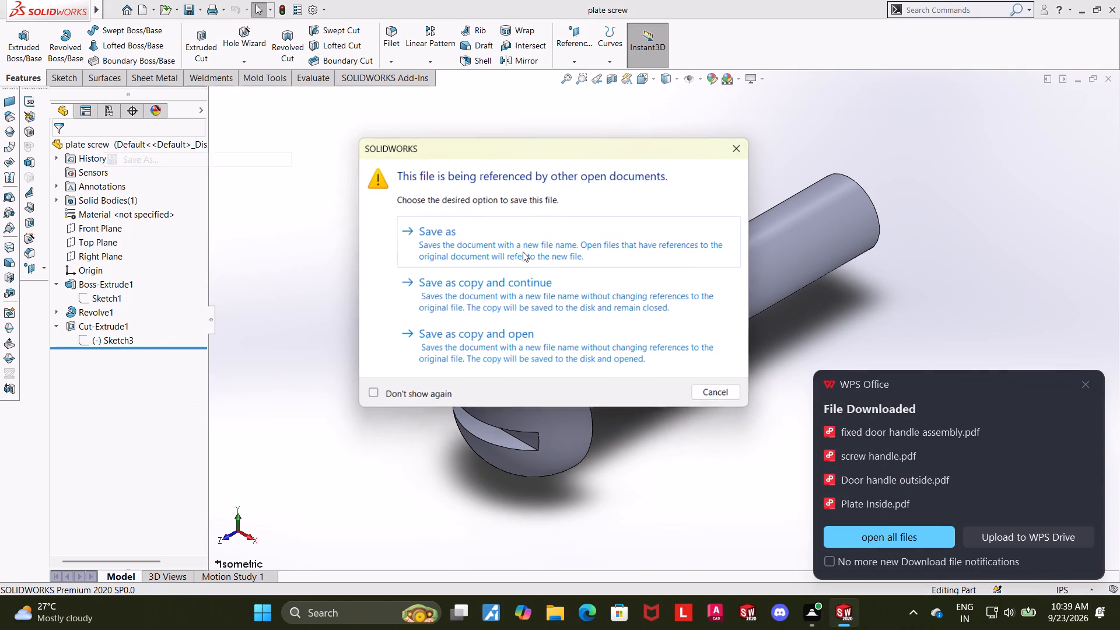
left_click(487, 303)
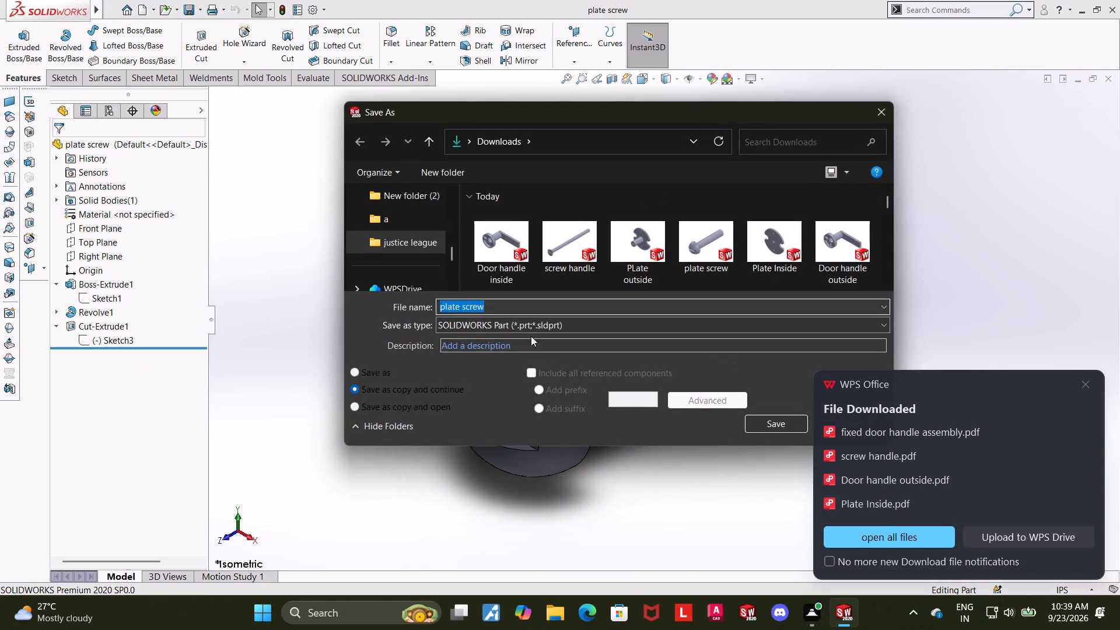
left_click(529, 327)
left_click(570, 87)
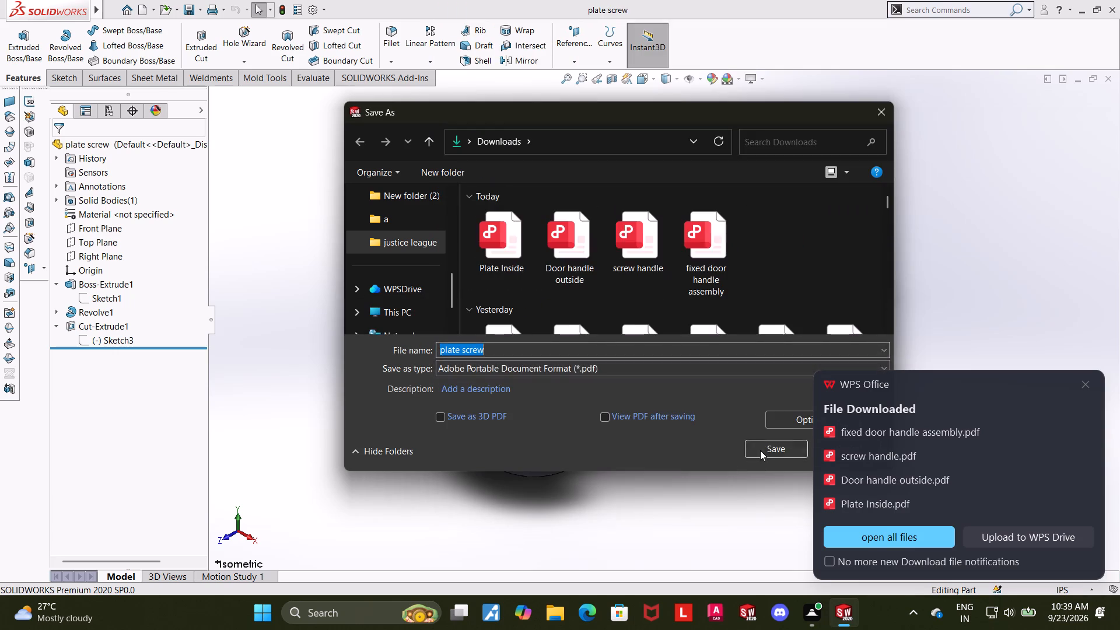
left_click(760, 450)
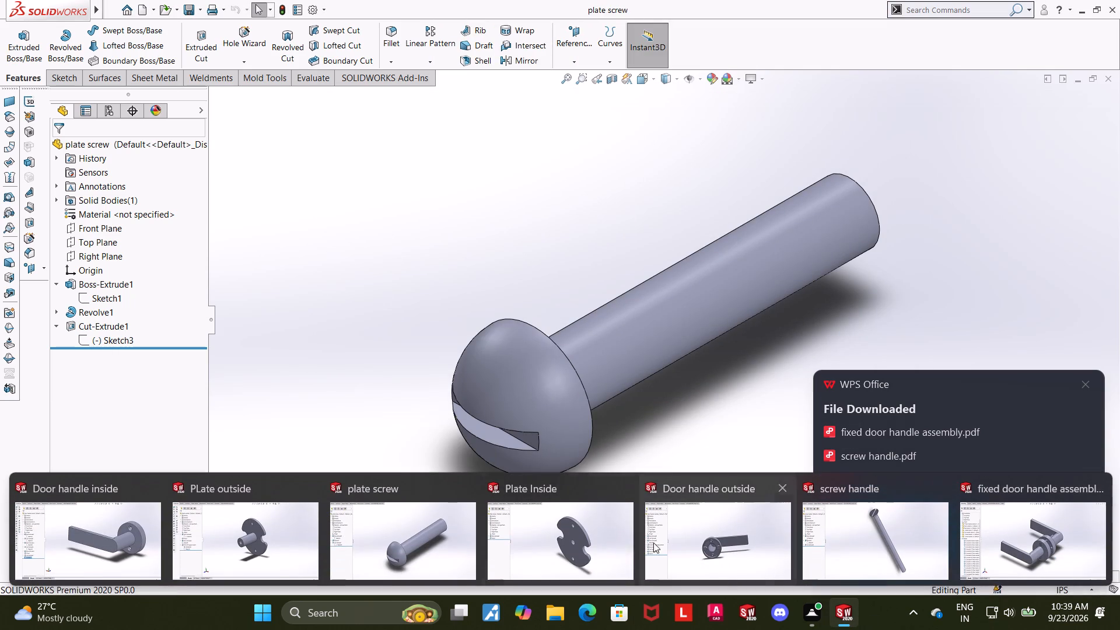
Switch to the PLate outside part and save a copy of it as a PDF in Downloads, keeping its name.
left_click(234, 541)
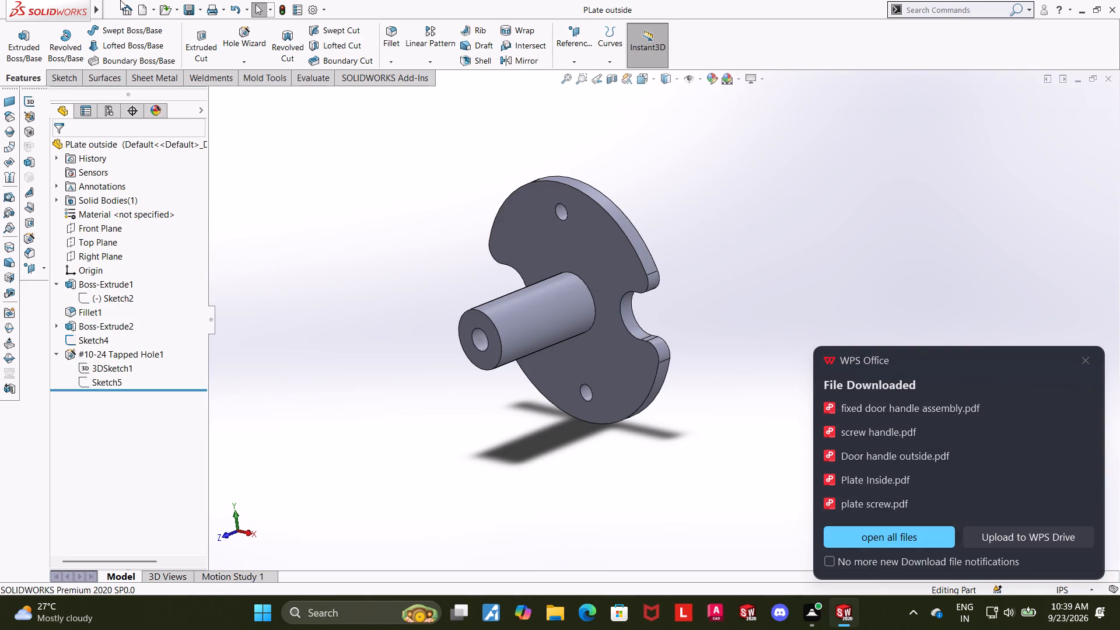
left_click(139, 156)
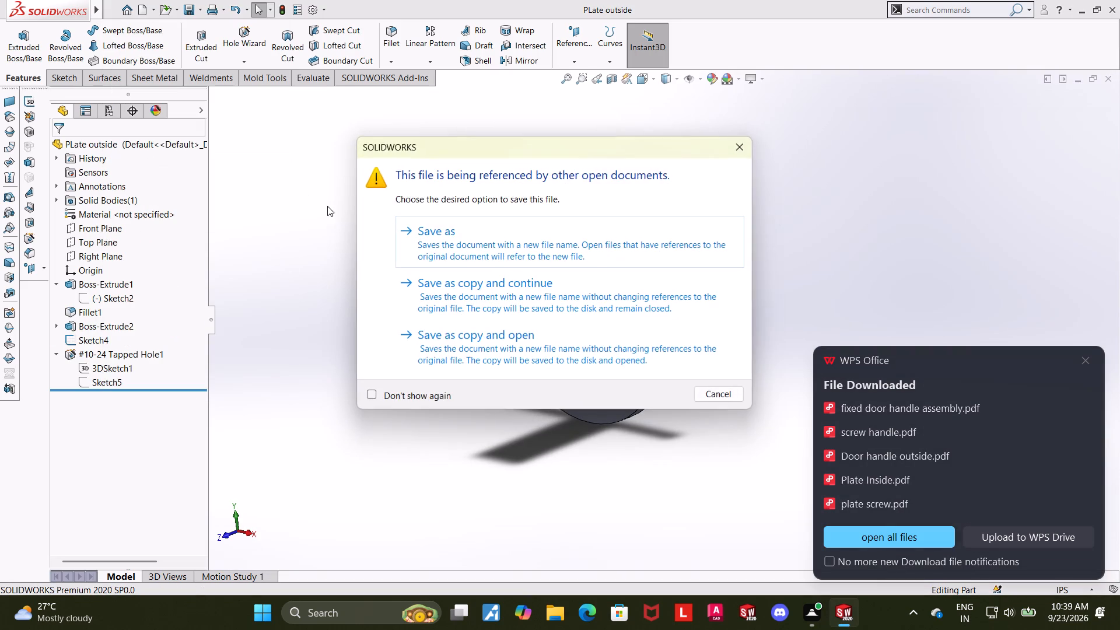
left_click(445, 279)
left_click(521, 323)
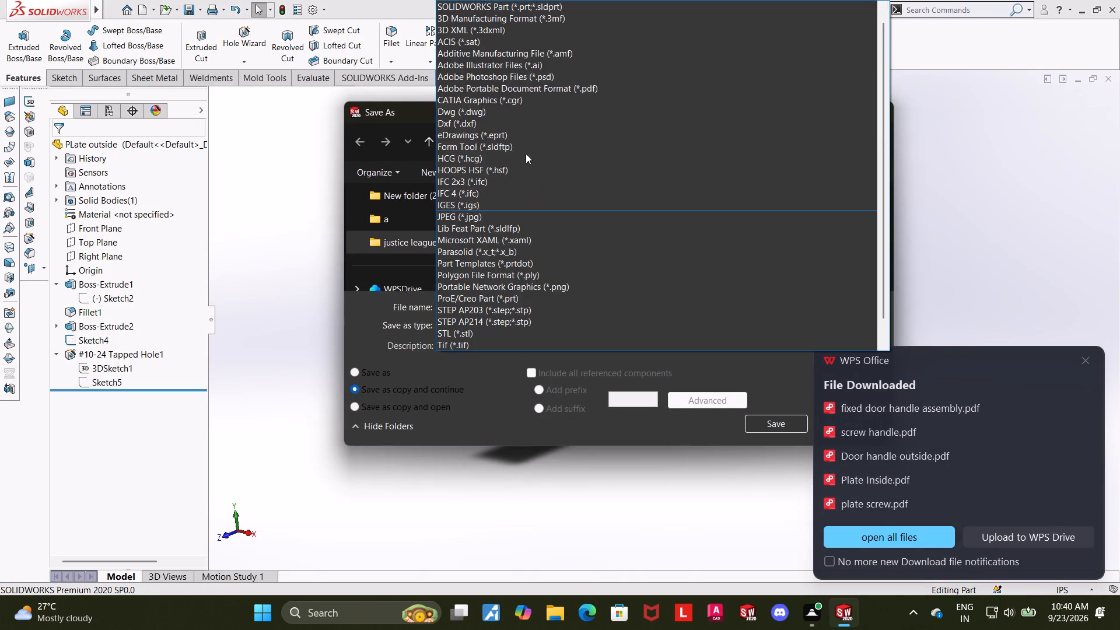
left_click(549, 82)
left_click(782, 446)
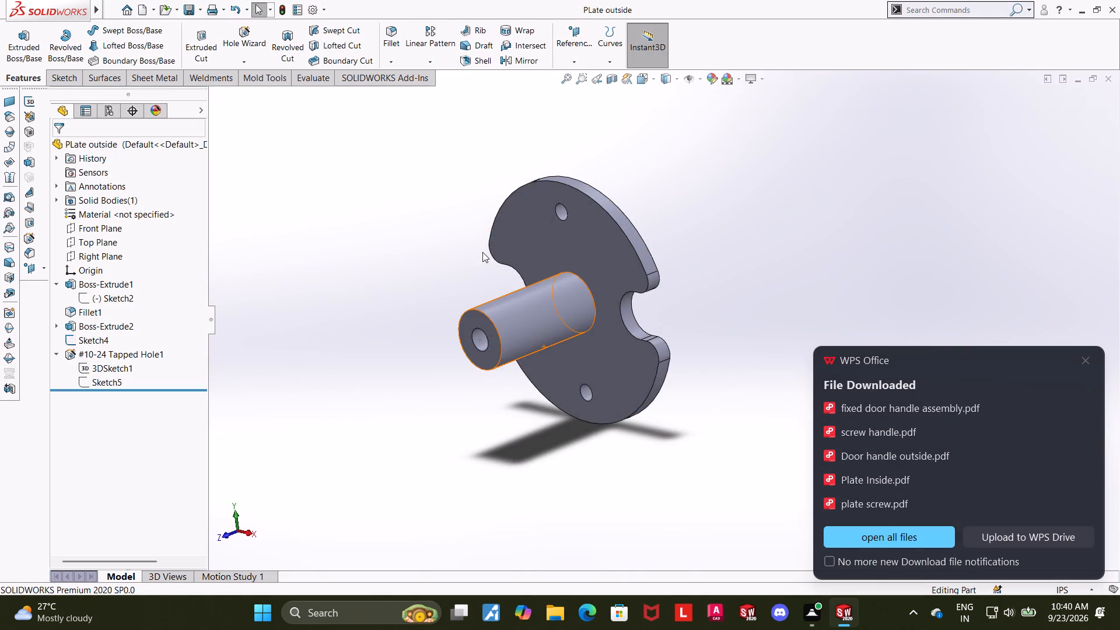
scroll(469, 205, "down", 1)
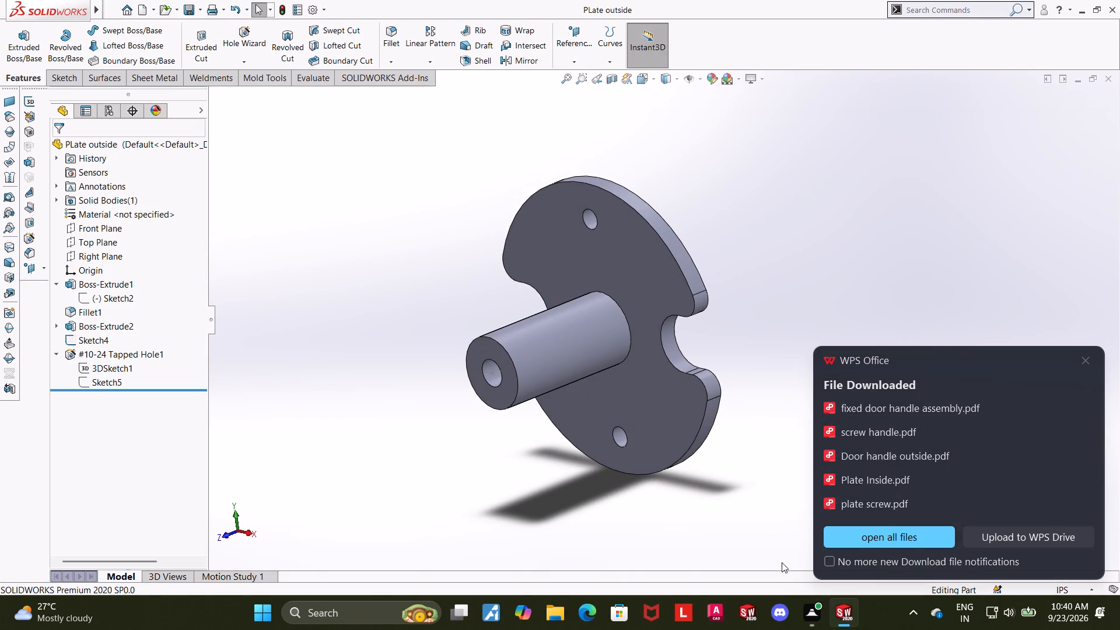
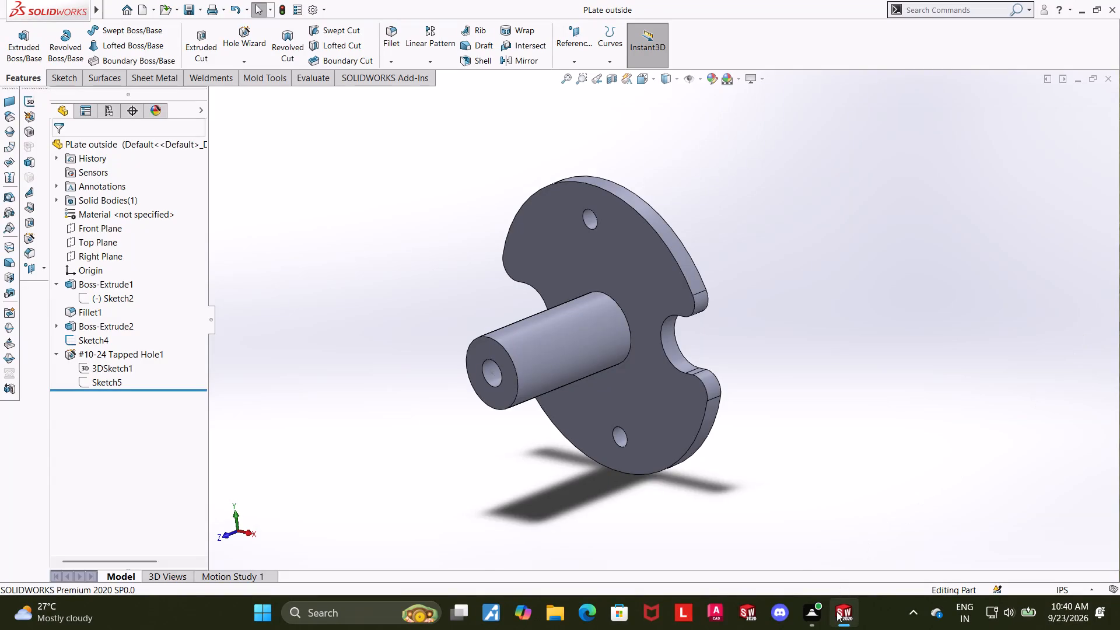
Switch to the Door handle inside part and save a copy of its isometric view as a PDF, keeping its name.
left_click(102, 547)
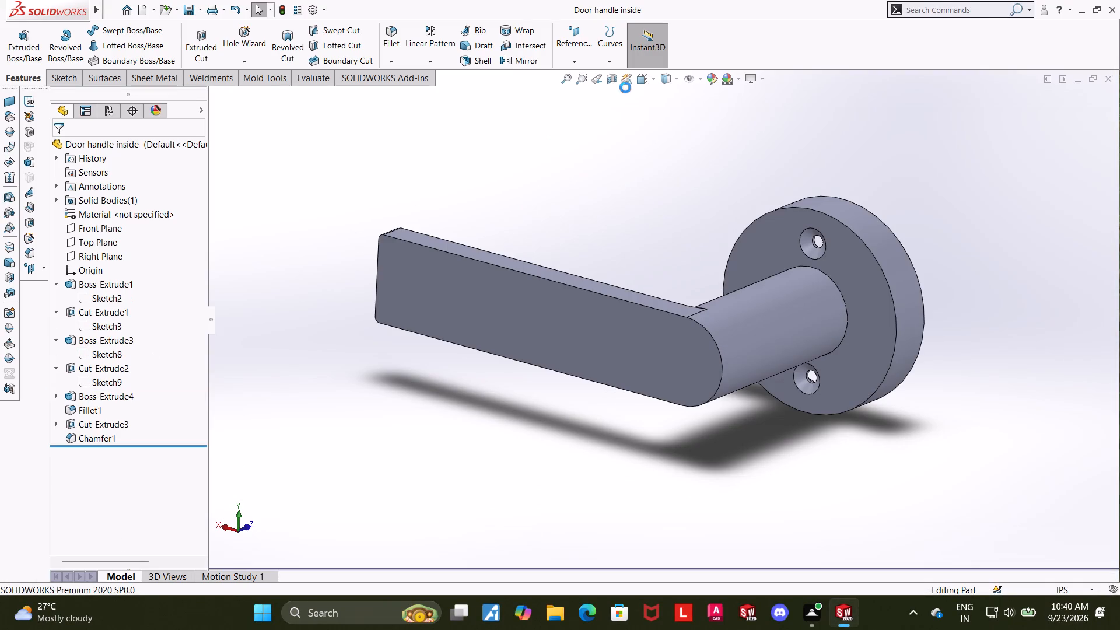
left_click(643, 74)
scroll(752, 264, "down", 1)
middle_click_drag(736, 266, 675, 235)
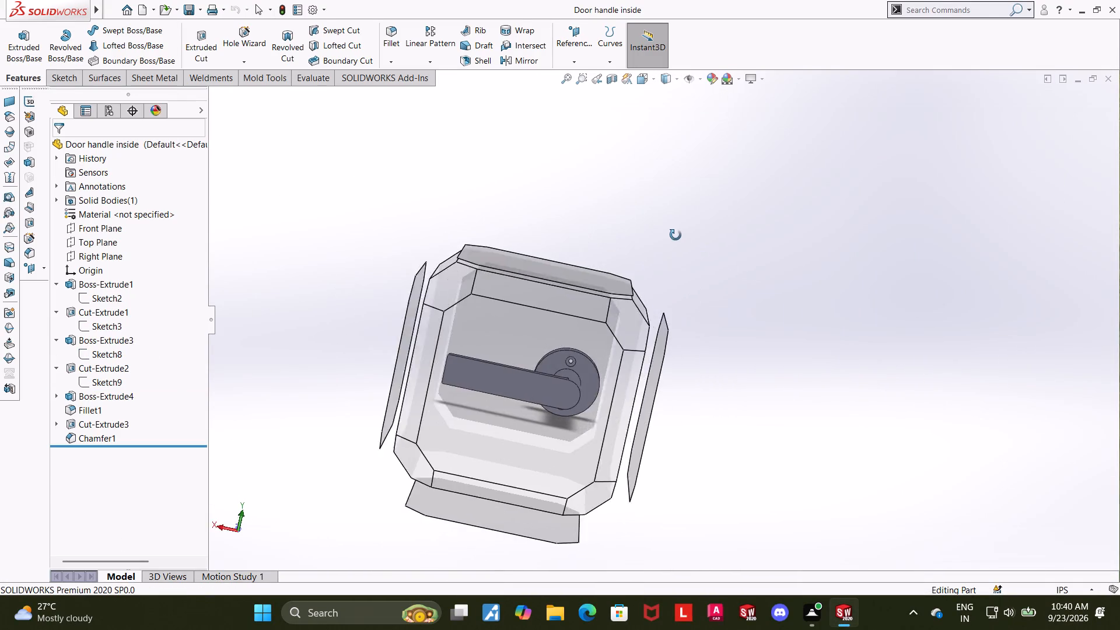
middle_click_drag(675, 235, 388, 323)
left_click(561, 337)
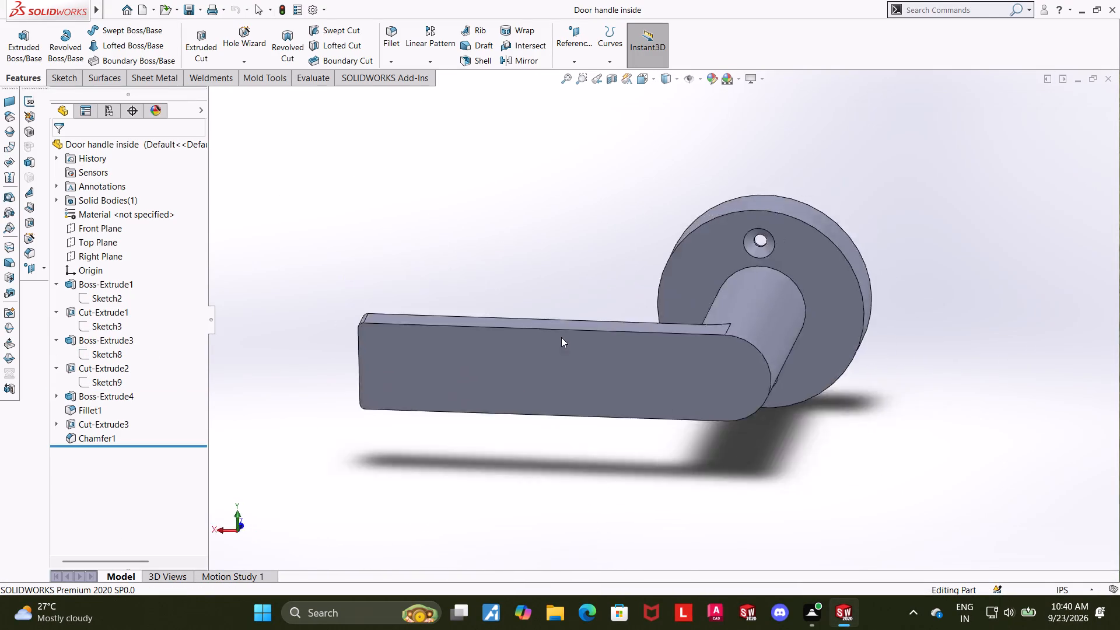
scroll(601, 395, "up", 3)
scroll(657, 306, "down", 3)
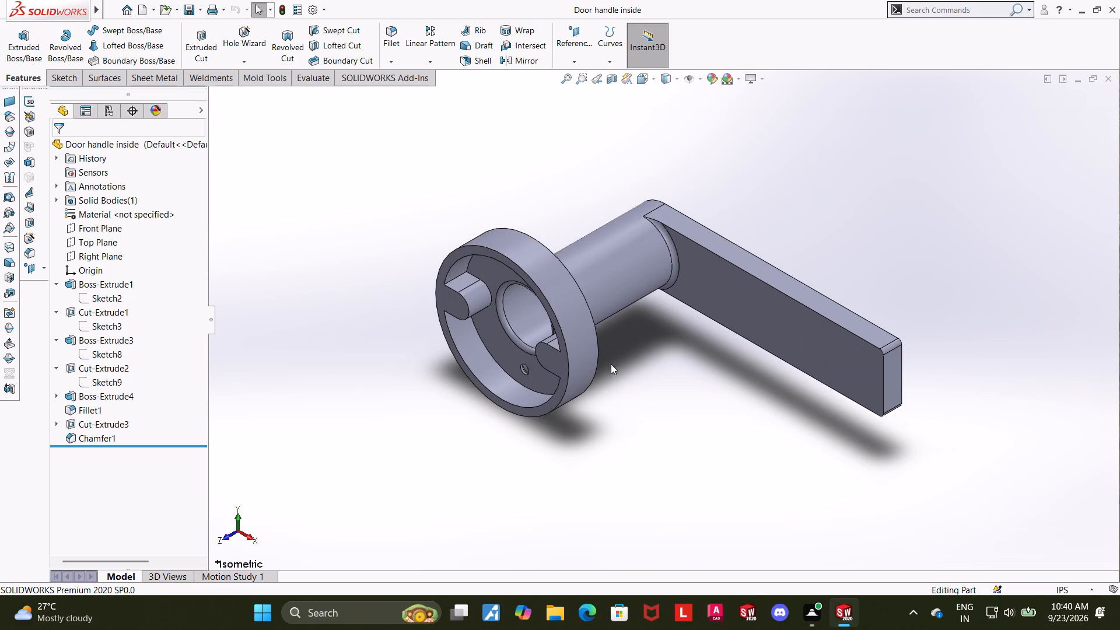
left_click(149, 157)
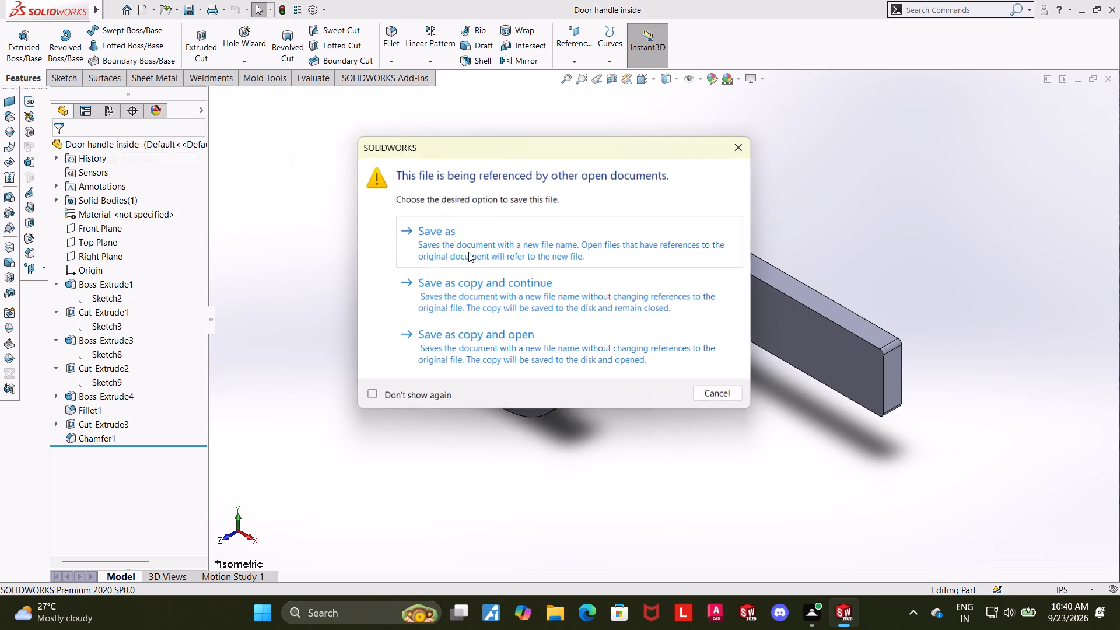
left_click(485, 295)
left_click(532, 325)
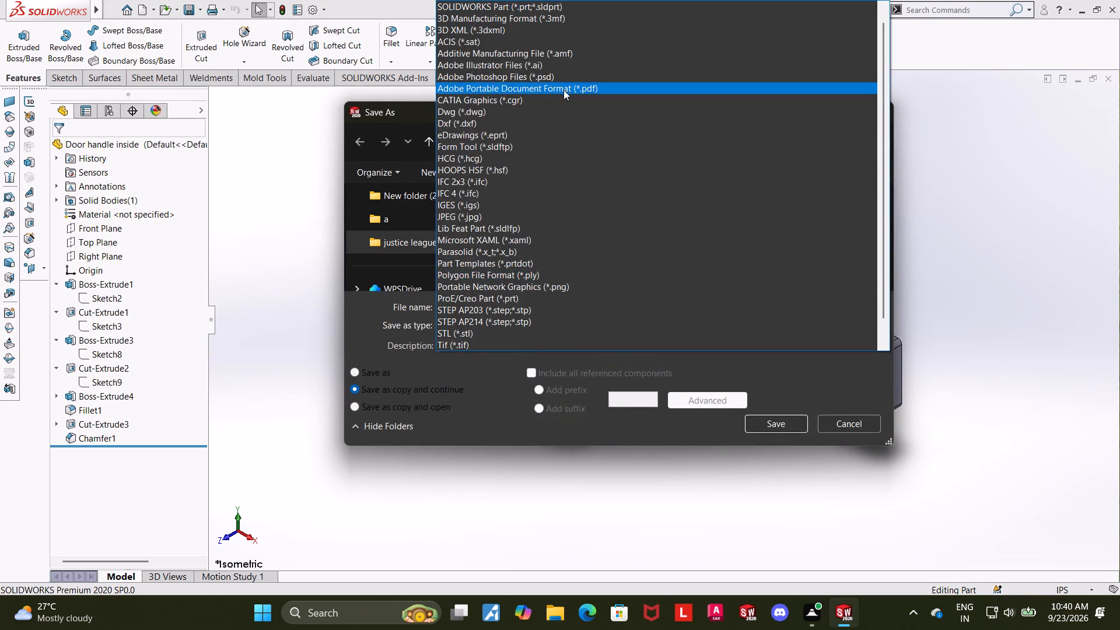
left_click(565, 87)
left_click(797, 457)
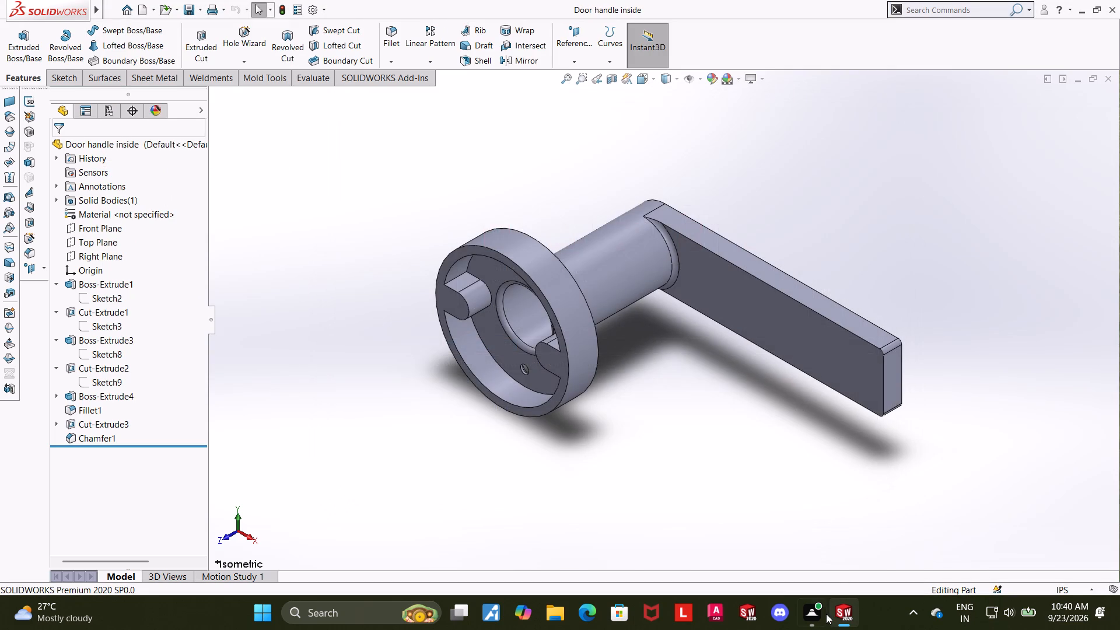